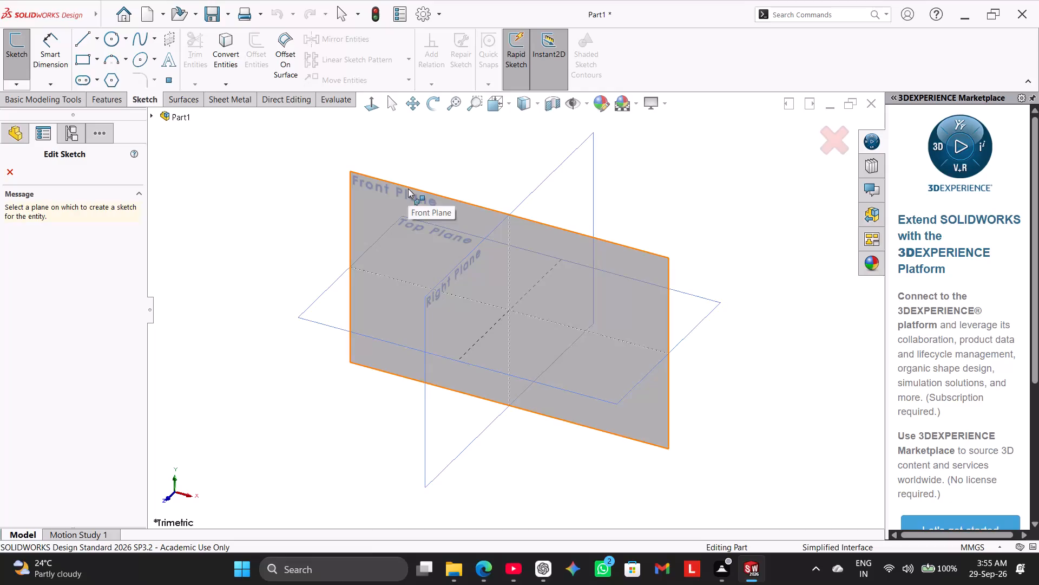
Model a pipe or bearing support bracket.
Start the sketch on the Top Plane.
{"action": "left_click", "coordinate": [341, 290]}
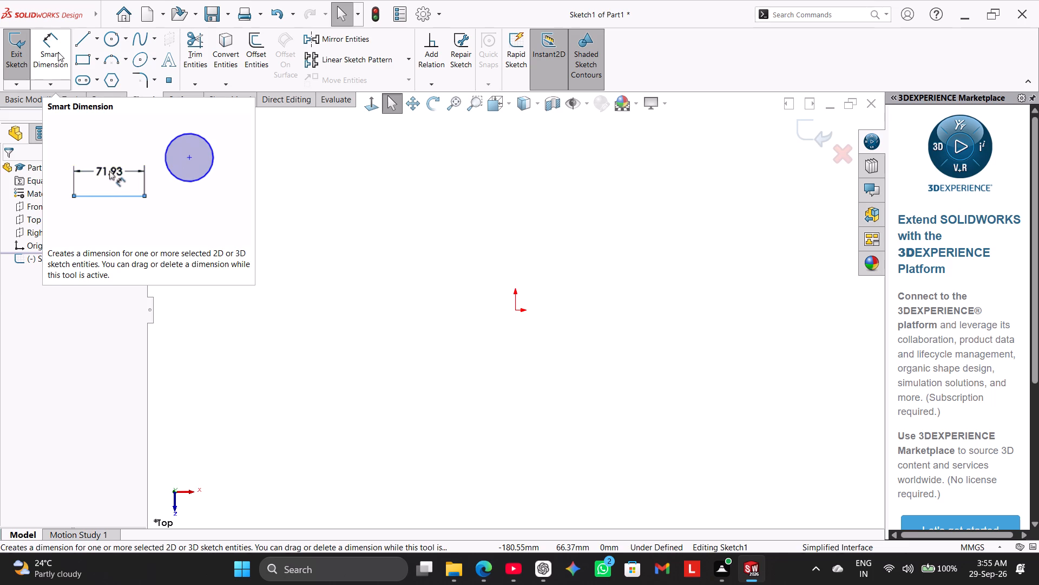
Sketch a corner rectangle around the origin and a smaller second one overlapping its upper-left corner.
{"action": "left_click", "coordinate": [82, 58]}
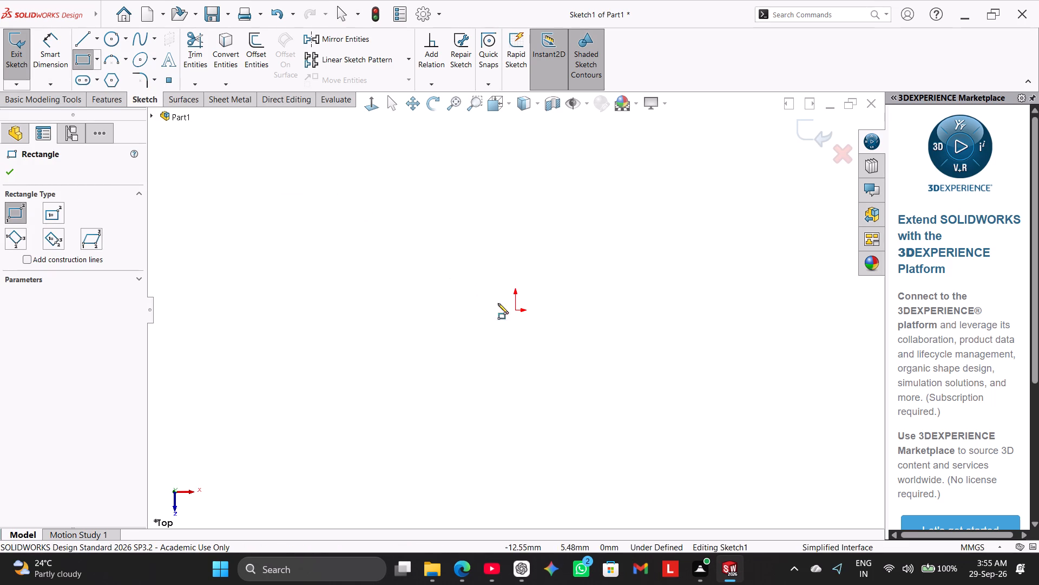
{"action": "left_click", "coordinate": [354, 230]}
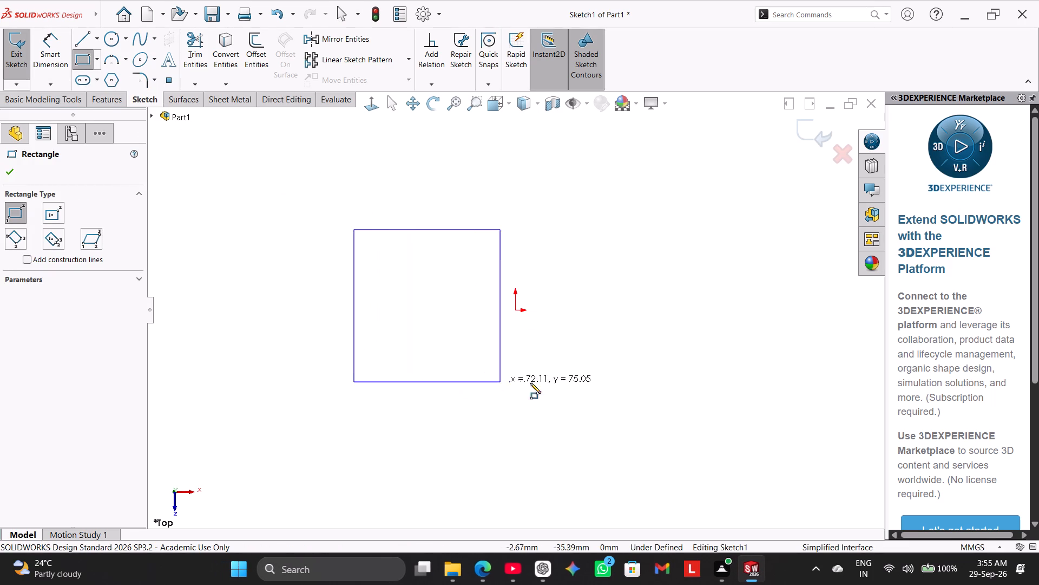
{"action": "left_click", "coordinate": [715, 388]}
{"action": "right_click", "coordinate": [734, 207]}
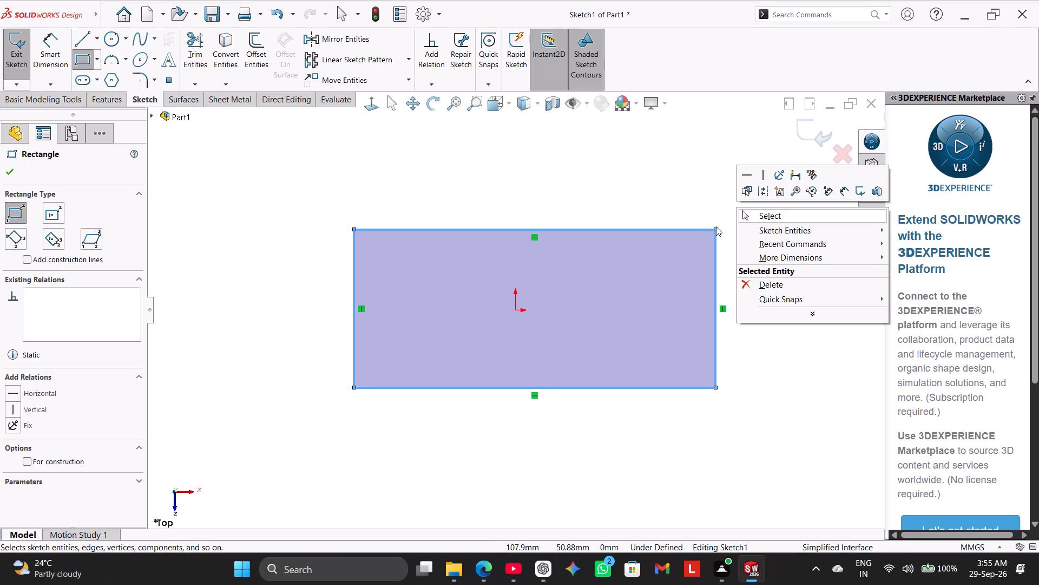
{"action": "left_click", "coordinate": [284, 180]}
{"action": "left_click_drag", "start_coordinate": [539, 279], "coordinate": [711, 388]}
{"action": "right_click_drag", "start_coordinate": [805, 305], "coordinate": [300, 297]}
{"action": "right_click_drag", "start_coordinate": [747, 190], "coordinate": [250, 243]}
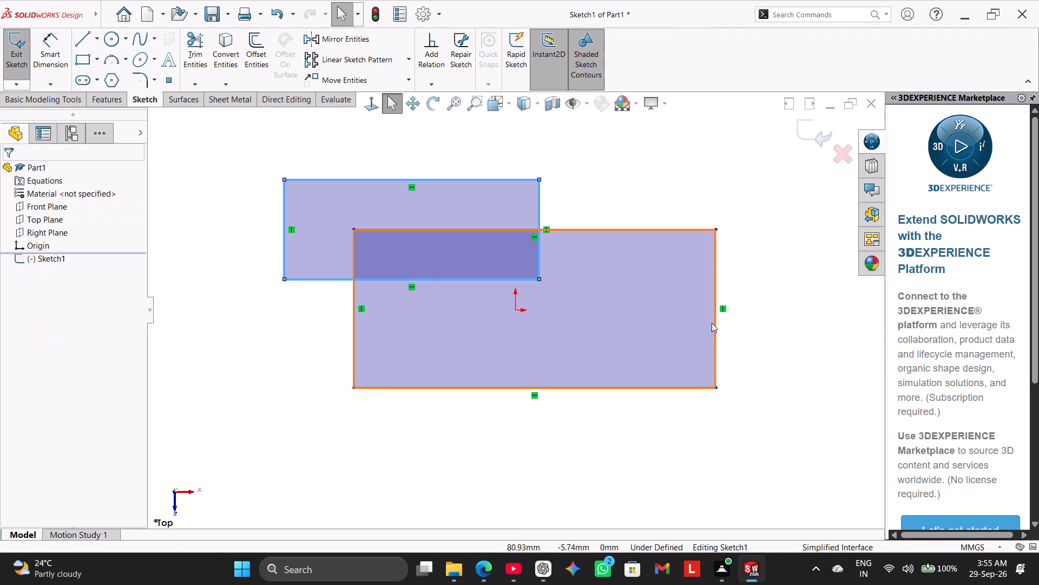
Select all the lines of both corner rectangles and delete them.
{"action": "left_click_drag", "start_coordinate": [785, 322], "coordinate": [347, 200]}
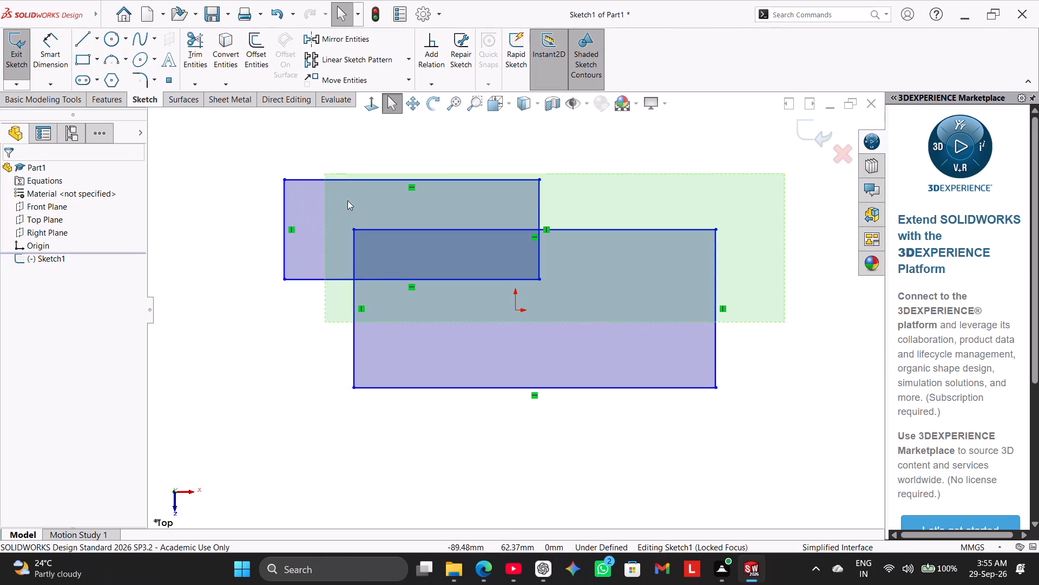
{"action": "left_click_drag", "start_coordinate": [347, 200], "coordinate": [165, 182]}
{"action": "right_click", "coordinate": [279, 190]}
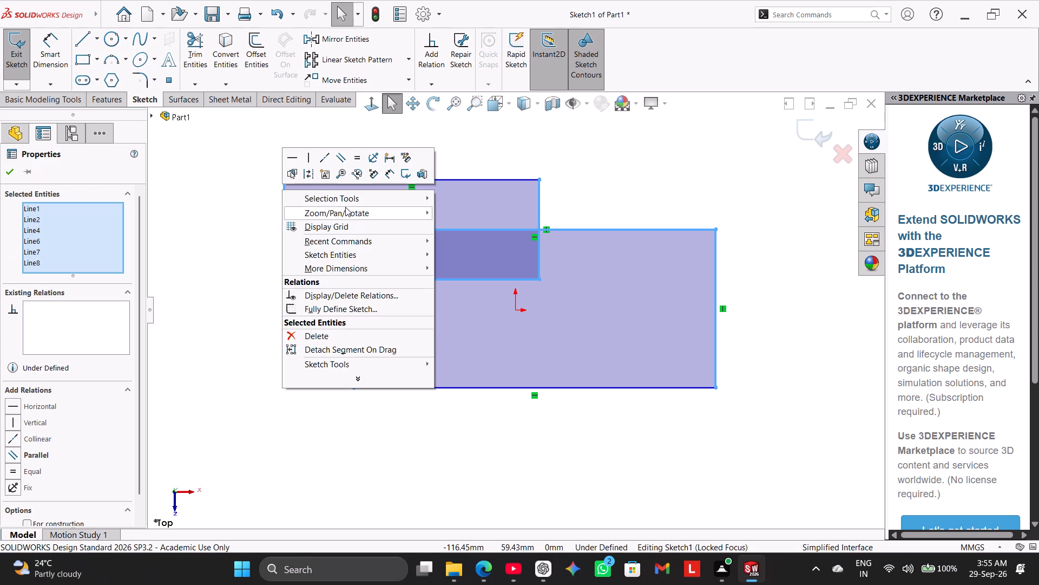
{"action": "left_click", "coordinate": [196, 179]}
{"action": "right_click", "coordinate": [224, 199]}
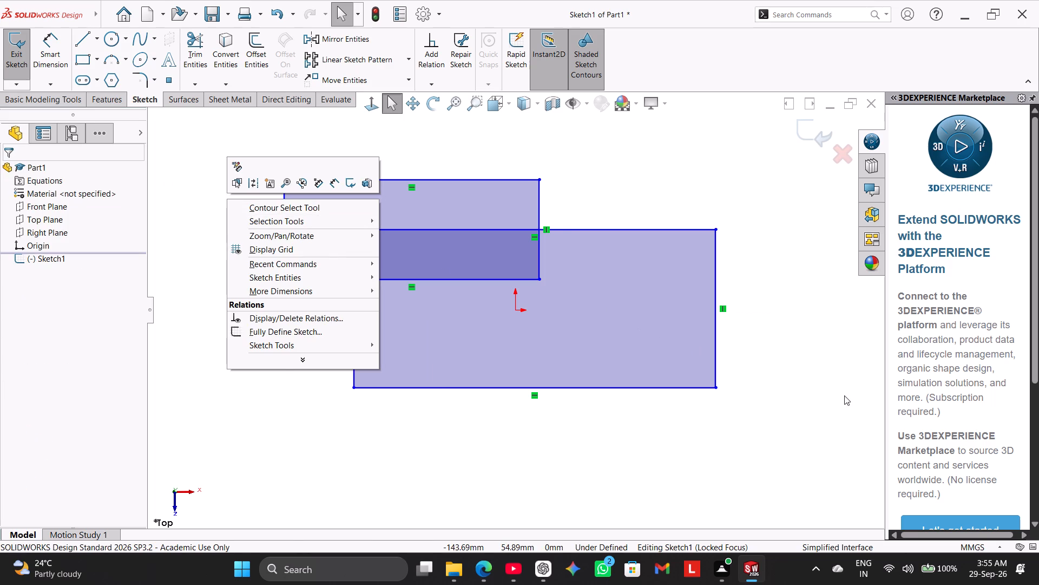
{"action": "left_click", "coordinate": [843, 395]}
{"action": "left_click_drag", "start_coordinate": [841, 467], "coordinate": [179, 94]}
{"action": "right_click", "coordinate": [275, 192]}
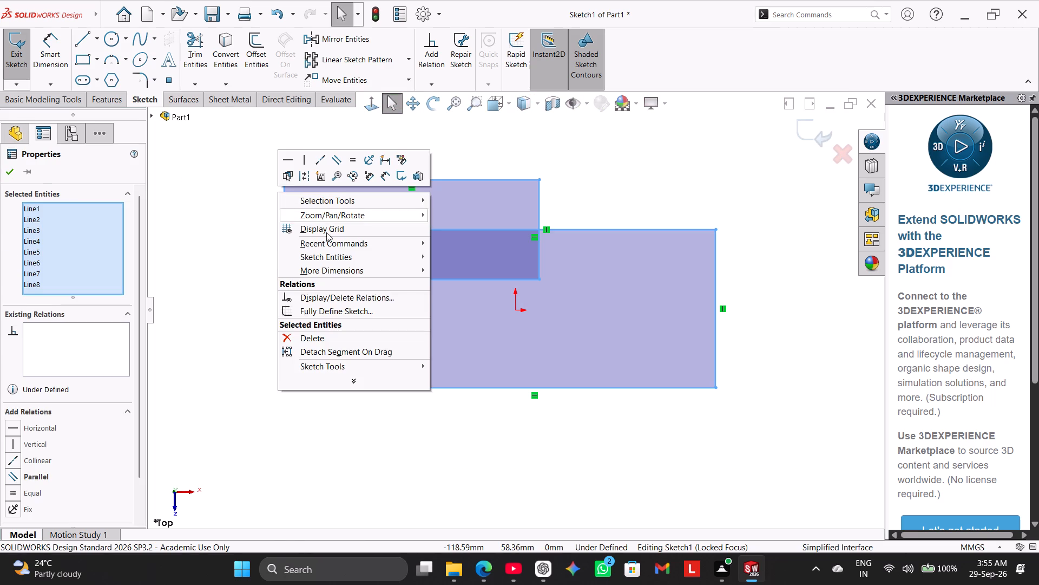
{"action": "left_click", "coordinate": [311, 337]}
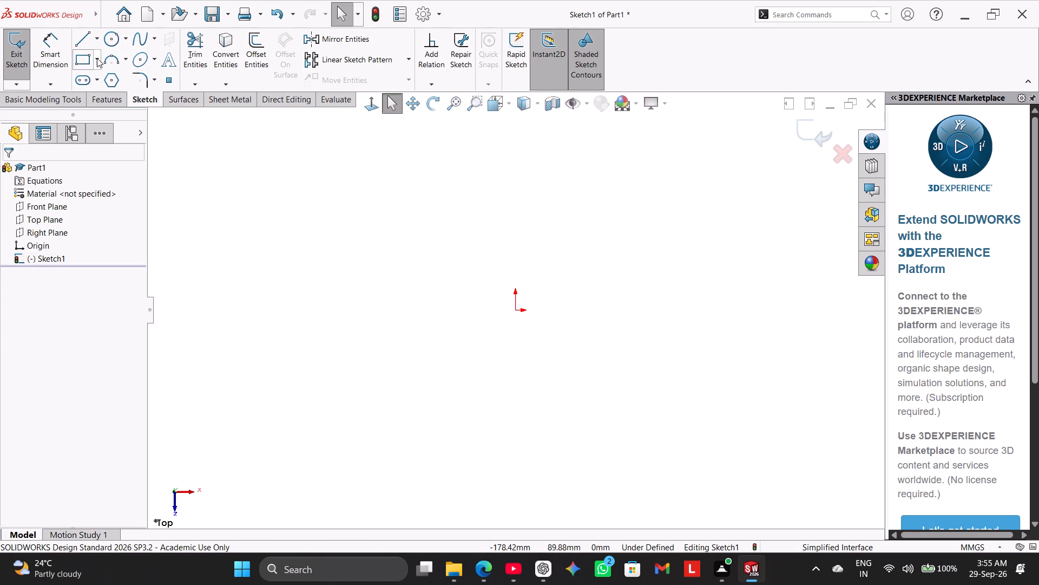
Sketch a center rectangle centred on the origin, about 103 mm high.
{"action": "left_click", "coordinate": [97, 58]}
{"action": "left_click", "coordinate": [101, 90]}
{"action": "left_click", "coordinate": [517, 310]}
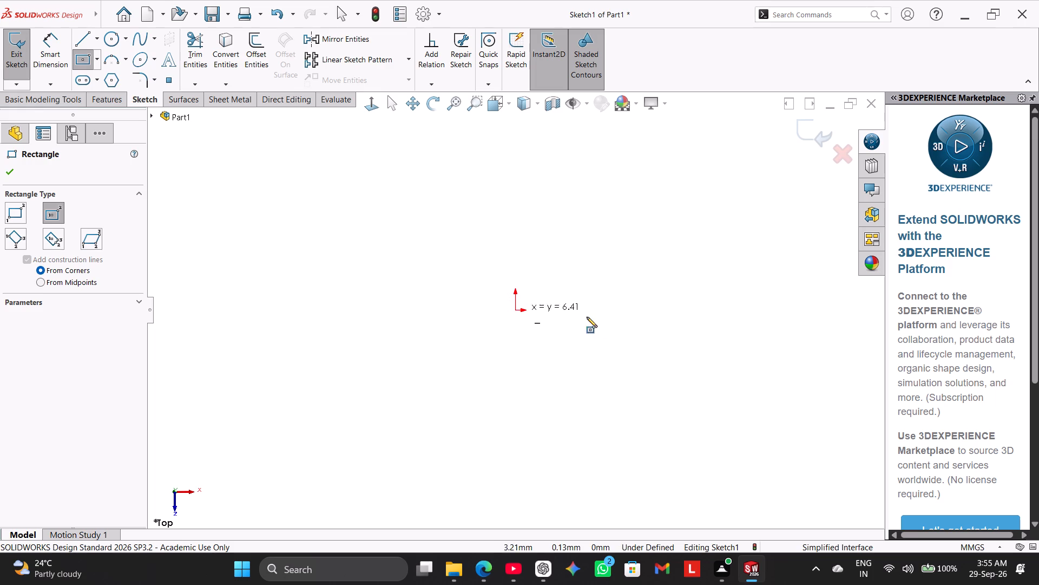
{"action": "left_click_drag", "start_coordinate": [658, 415], "coordinate": [682, 412]}
{"action": "right_click", "coordinate": [779, 269]}
{"action": "left_click", "coordinate": [805, 276]}
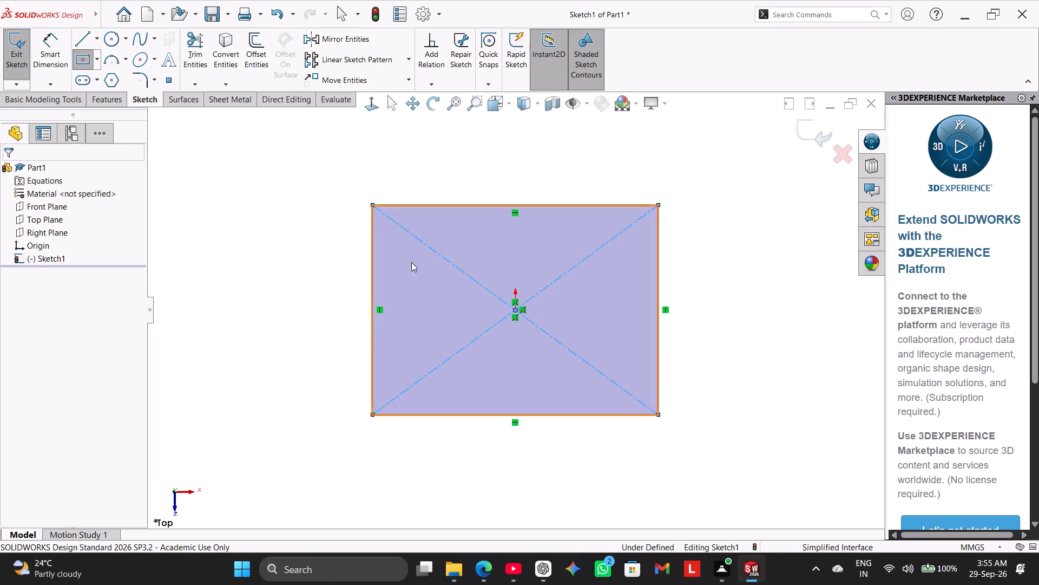
Dimension the center rectangle 80 mm high and 137 mm wide.
{"action": "left_click", "coordinate": [42, 58]}
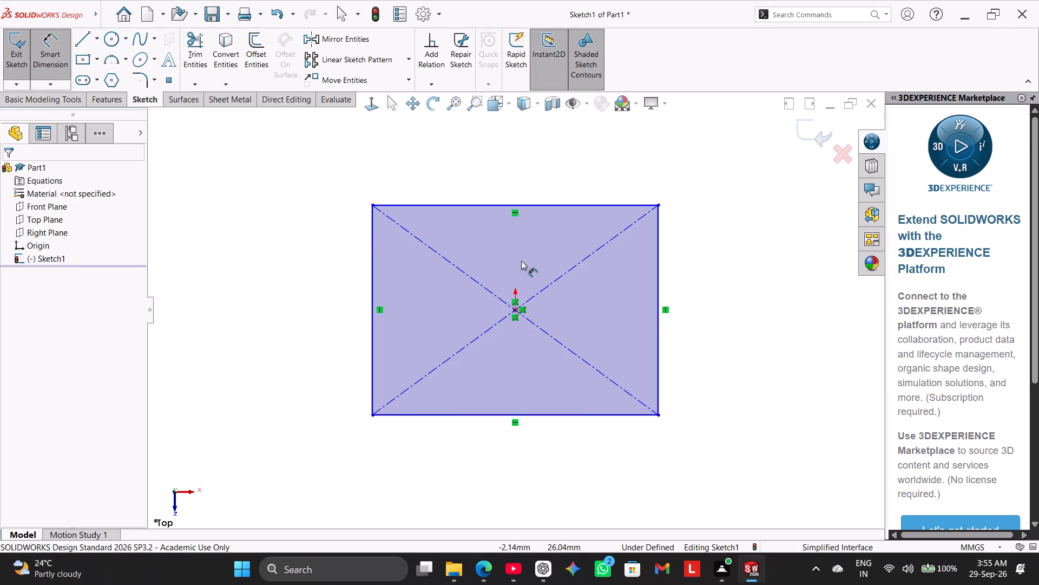
{"action": "left_click", "coordinate": [660, 317]}
{"action": "left_click", "coordinate": [727, 320]}
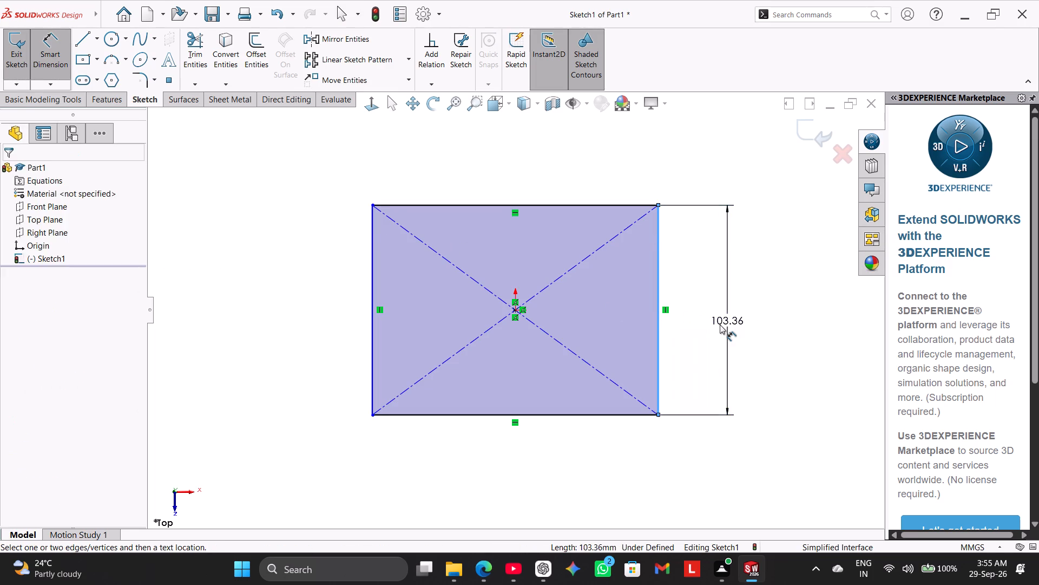
{"action": "type", "text": "80"}
{"action": "key", "text": "Return"}
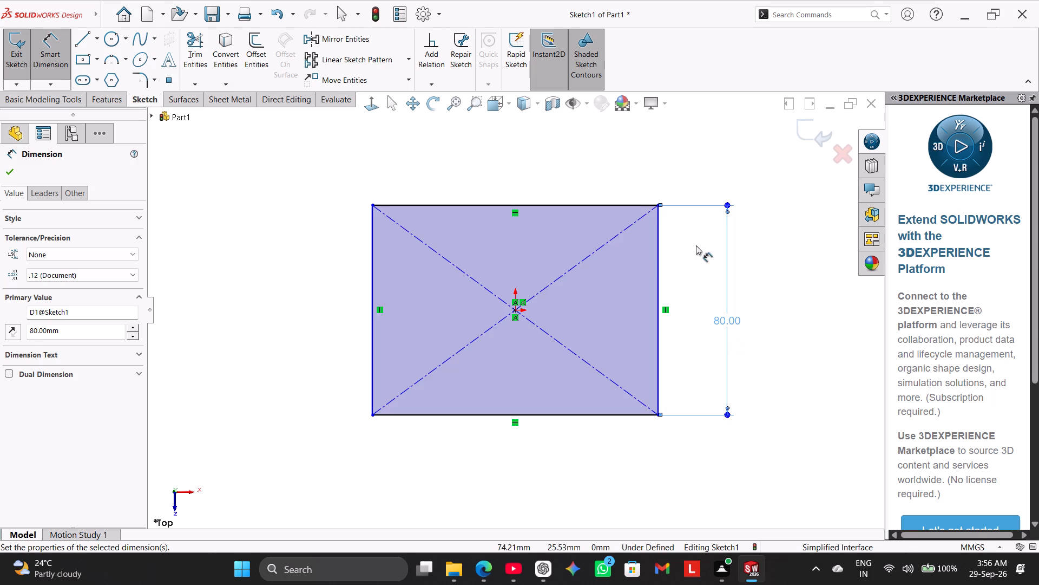
{"action": "left_click", "coordinate": [548, 205]}
{"action": "left_click", "coordinate": [548, 165]}
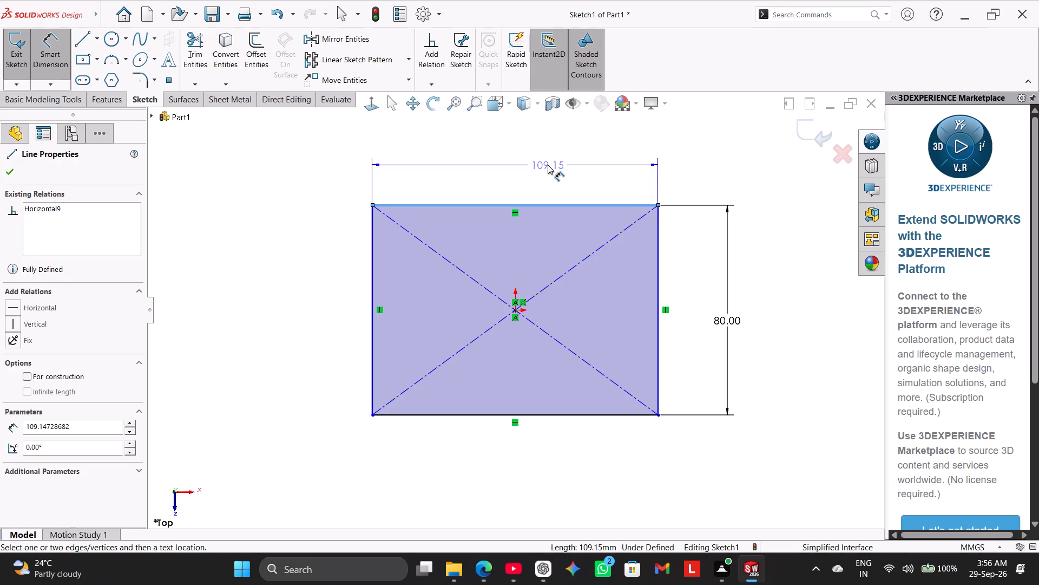
{"action": "type", "text": "137"}
{"action": "key", "text": "Return"}
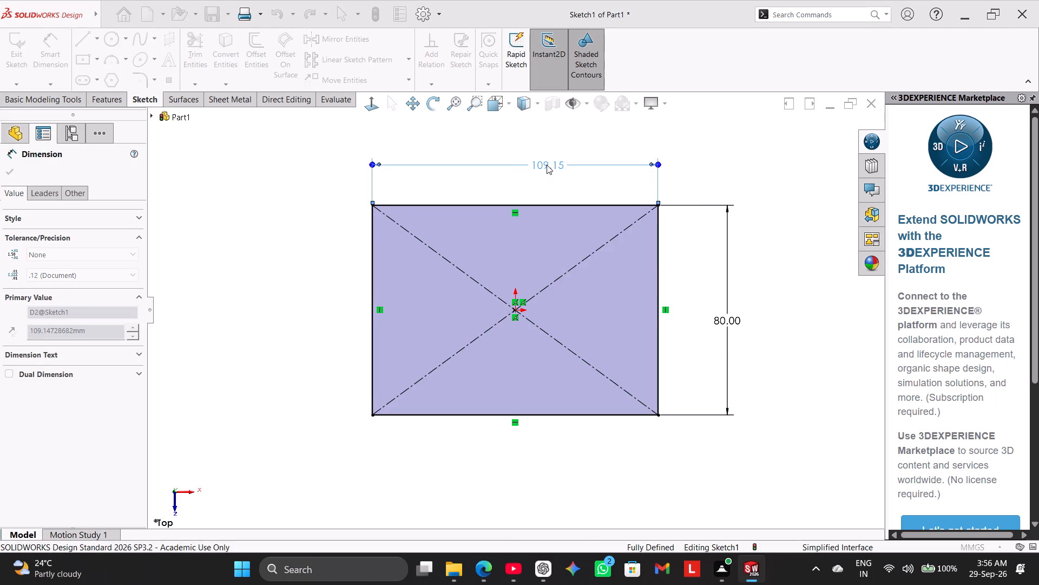
{"action": "right_click", "coordinate": [298, 175]}
{"action": "left_click", "coordinate": [334, 205]}
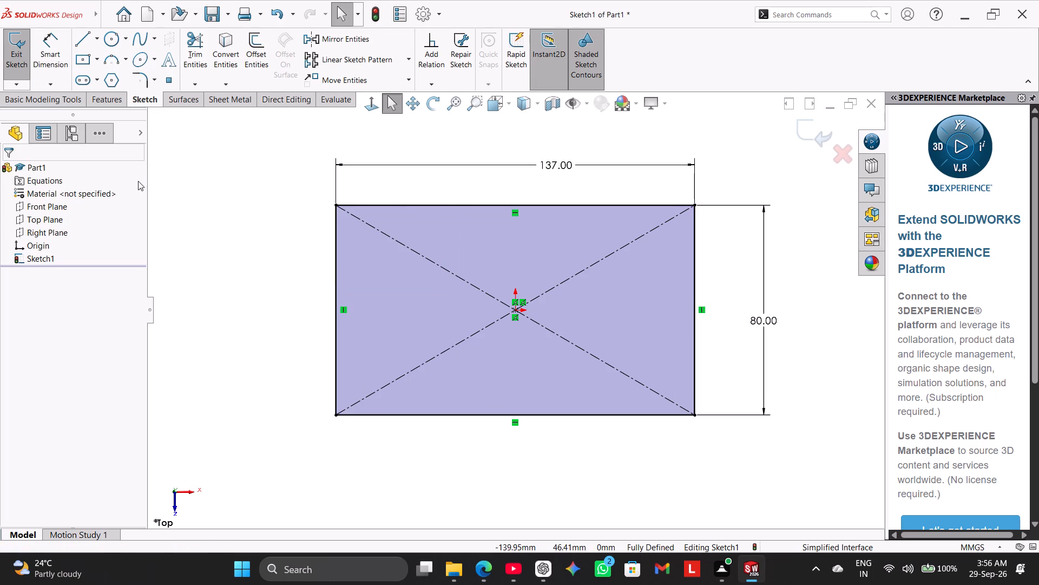
Draw a vertical centerline from the midpoint of the rectangle's bottom edge to the midpoint of its top edge.
{"action": "left_click", "coordinate": [97, 35]}
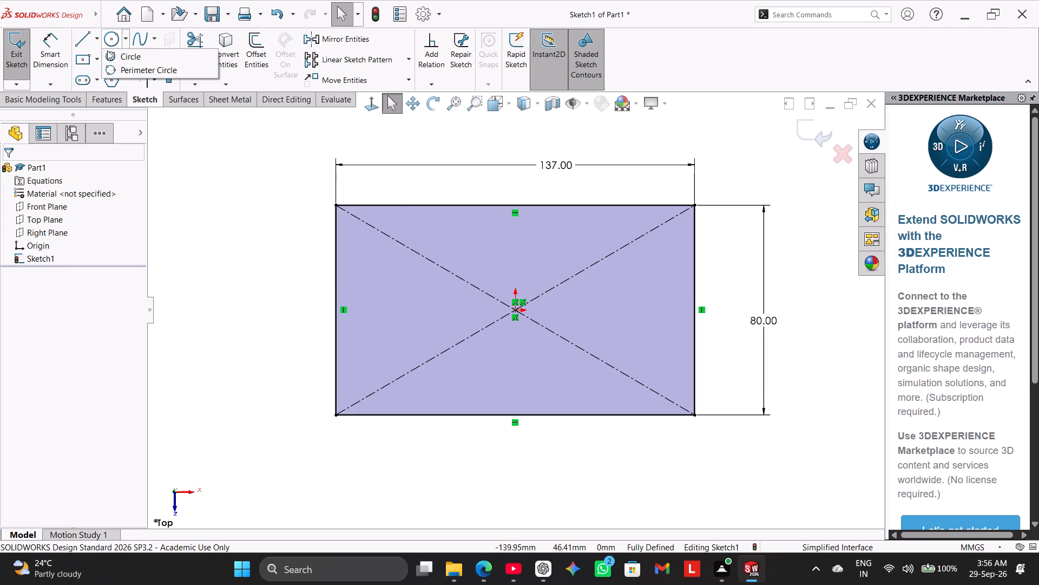
{"action": "left_click", "coordinate": [102, 70]}
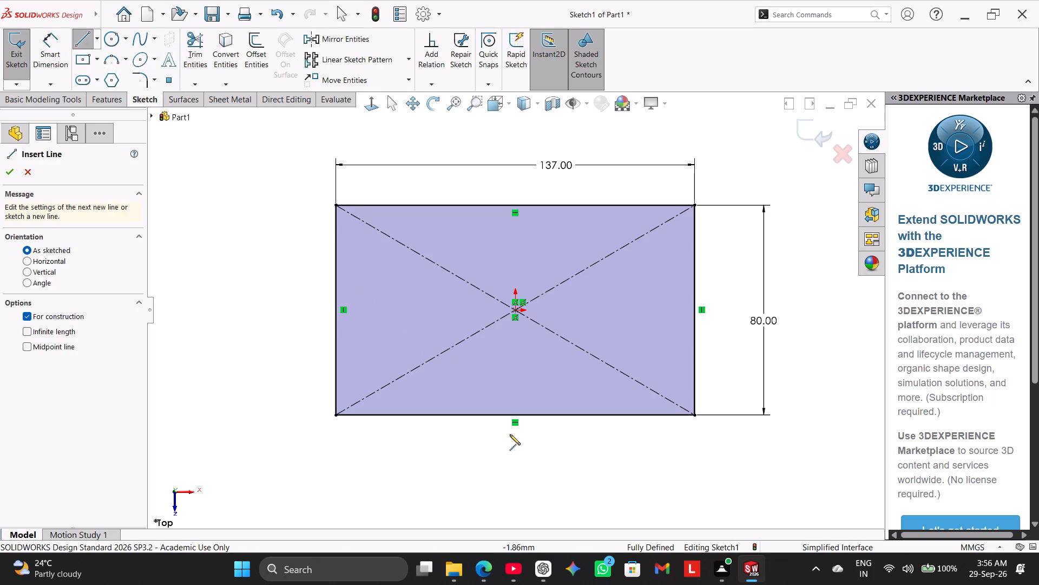
{"action": "left_click", "coordinate": [516, 415]}
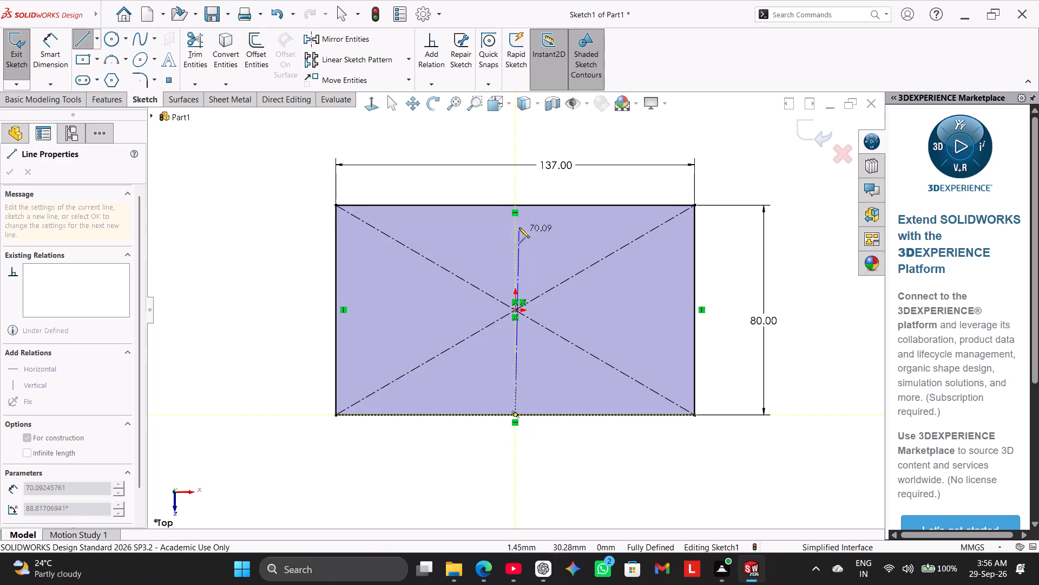
{"action": "left_click", "coordinate": [517, 205]}
{"action": "right_click", "coordinate": [495, 179]}
{"action": "left_click", "coordinate": [511, 192]}
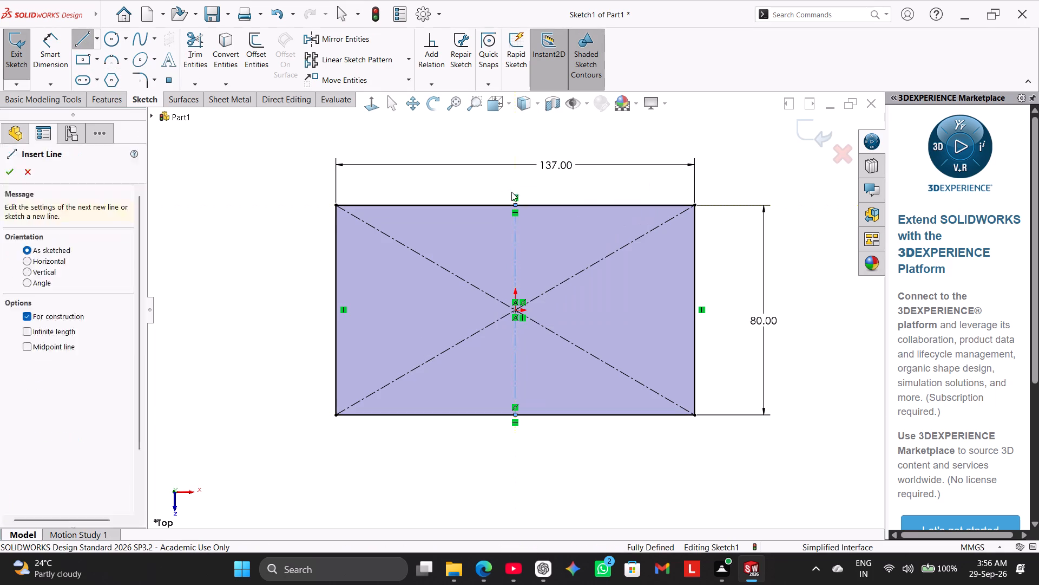
Sketch a stepped line chain right of the centerline, from the bottom edge's midpoint to the top edge, with end verticals about 14 and 9.5 mm.
{"action": "left_click", "coordinate": [82, 36]}
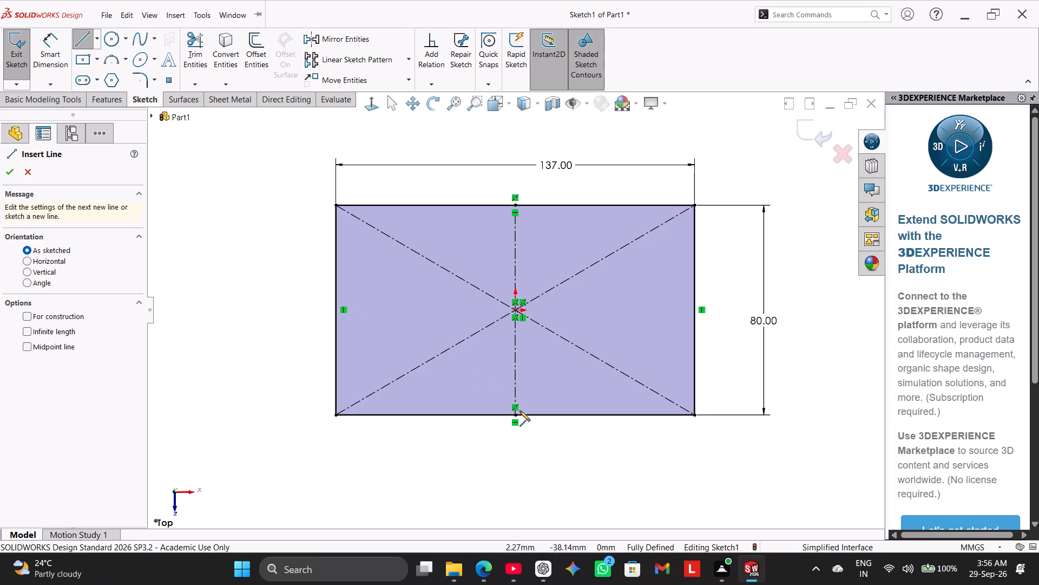
{"action": "left_click", "coordinate": [516, 412]}
{"action": "left_click", "coordinate": [568, 415]}
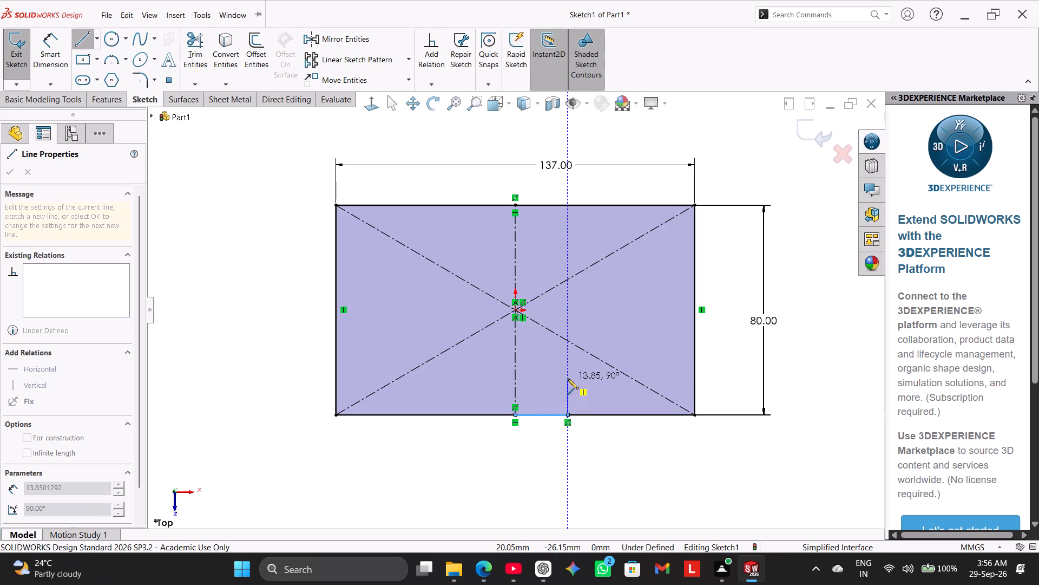
{"action": "left_click", "coordinate": [568, 379]}
{"action": "left_click_drag", "start_coordinate": [534, 376], "coordinate": [534, 369]}
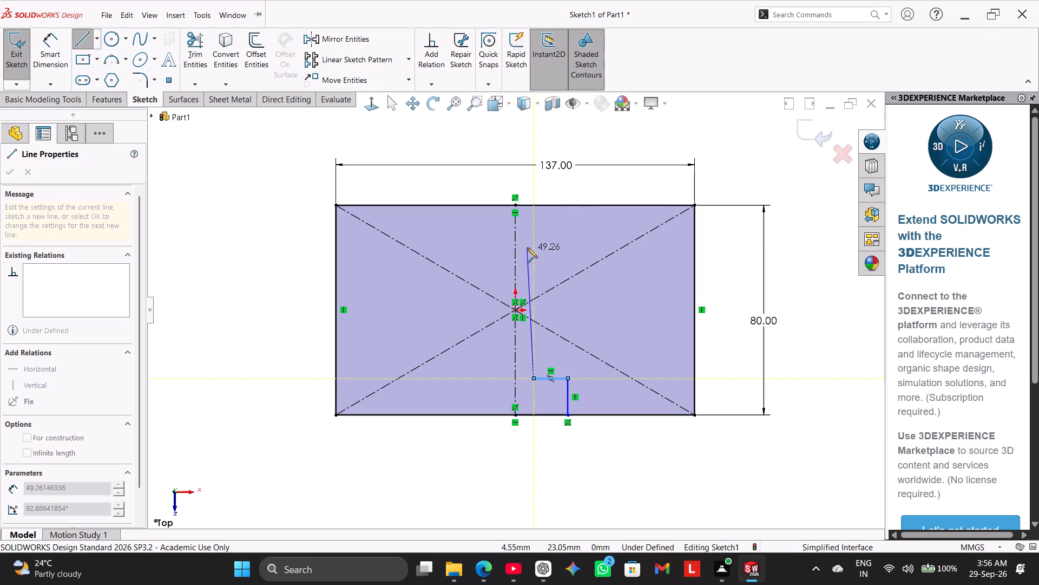
{"action": "left_click", "coordinate": [535, 230]}
{"action": "left_click", "coordinate": [583, 230]}
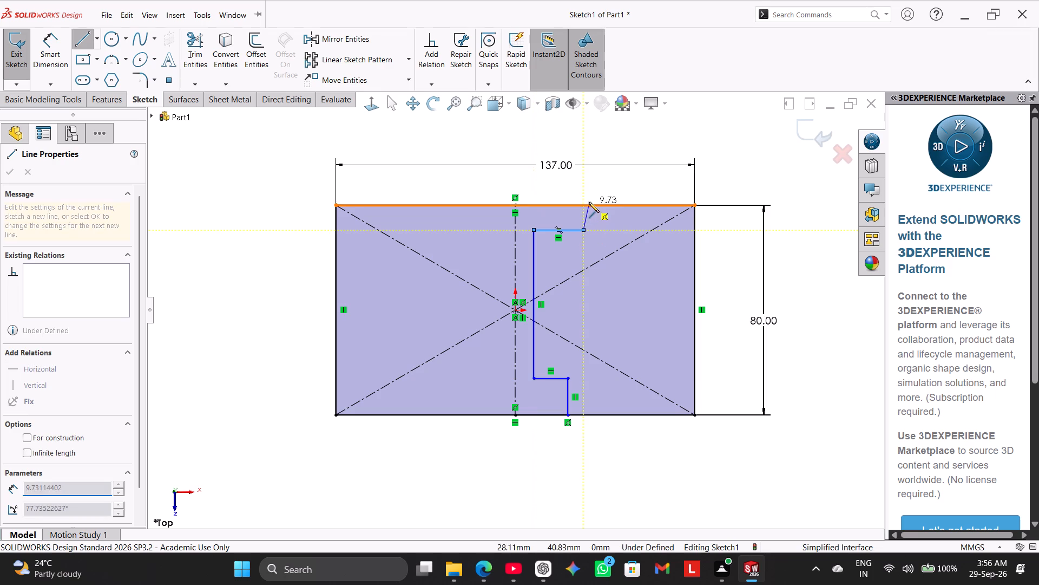
{"action": "left_click", "coordinate": [583, 203]}
{"action": "right_click", "coordinate": [584, 187]}
{"action": "left_click", "coordinate": [599, 191]}
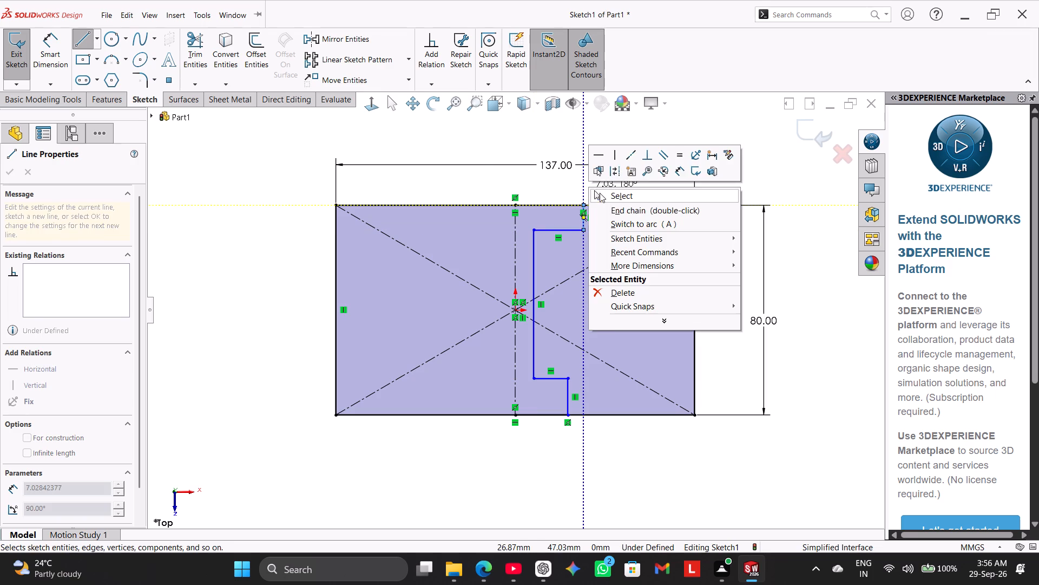
Dimension the stepped profile's short top vertical line to the centerline as a doubled, symmetric width of 36 mm.
{"action": "left_click", "coordinate": [56, 53]}
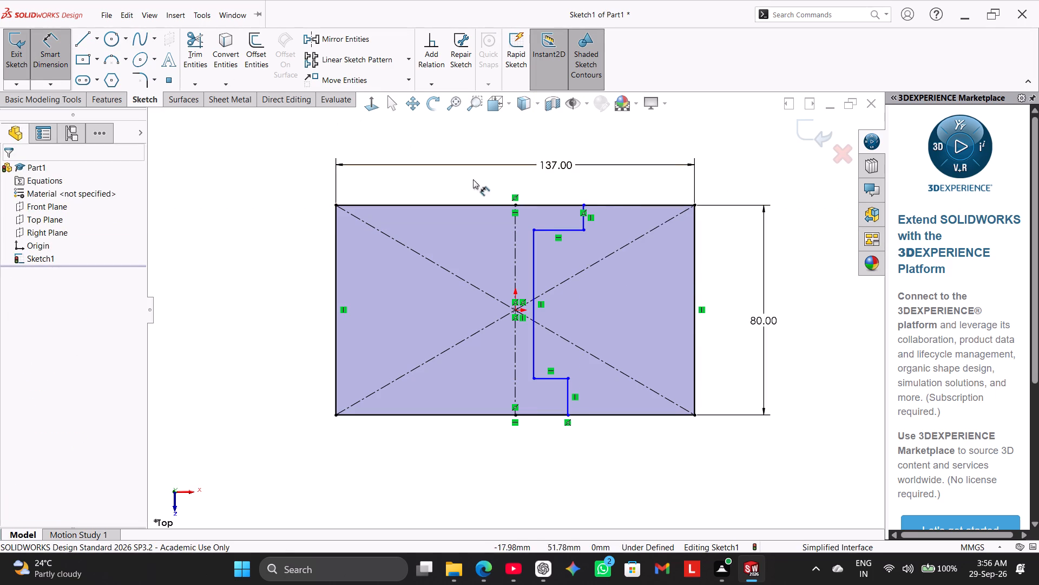
{"action": "left_click", "coordinate": [583, 217]}
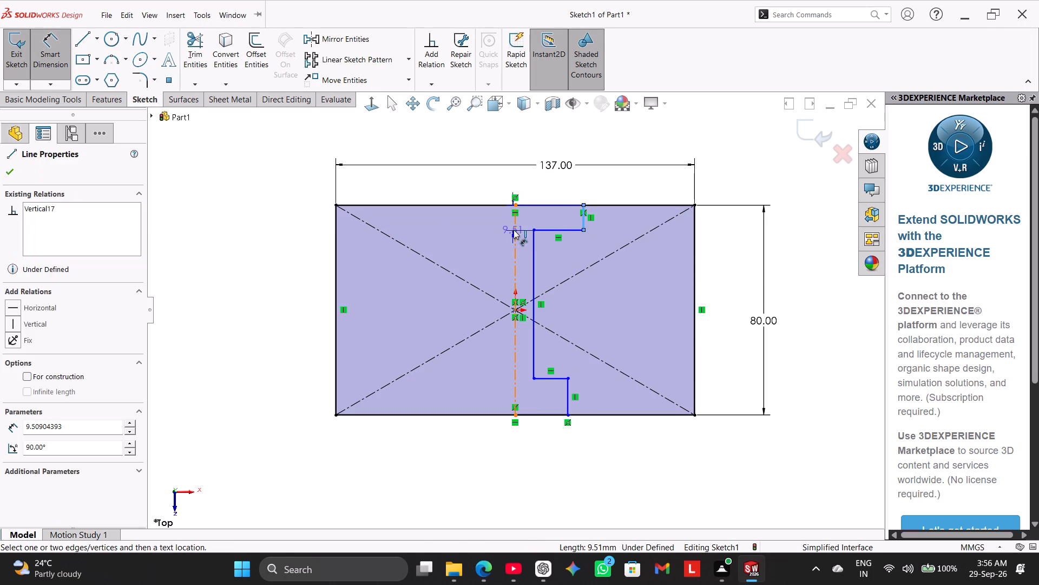
{"action": "left_click", "coordinate": [514, 230]}
{"action": "left_click", "coordinate": [495, 178]}
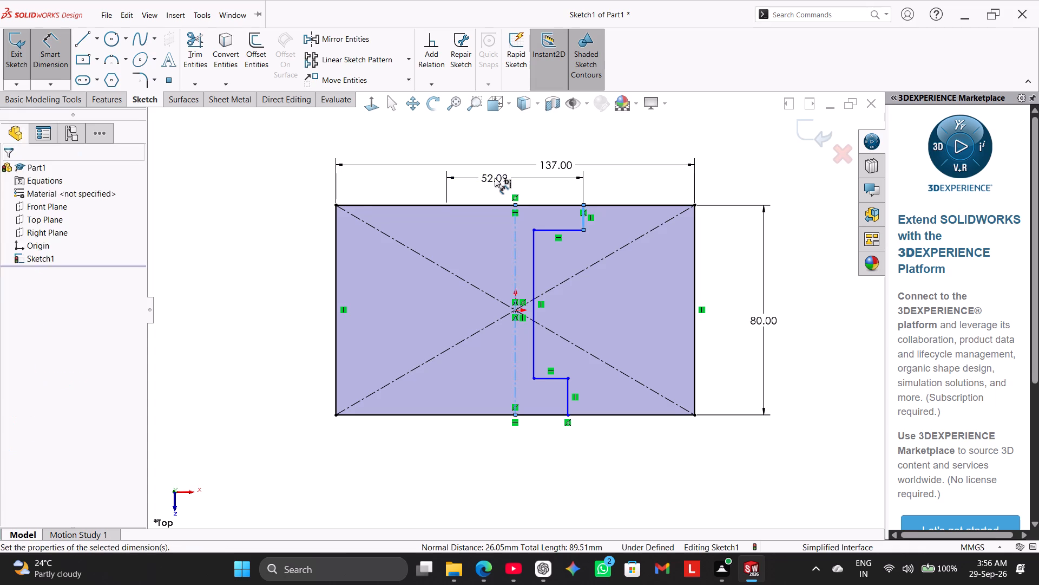
{"action": "type", "text": "36"}
{"action": "key", "text": "Return"}
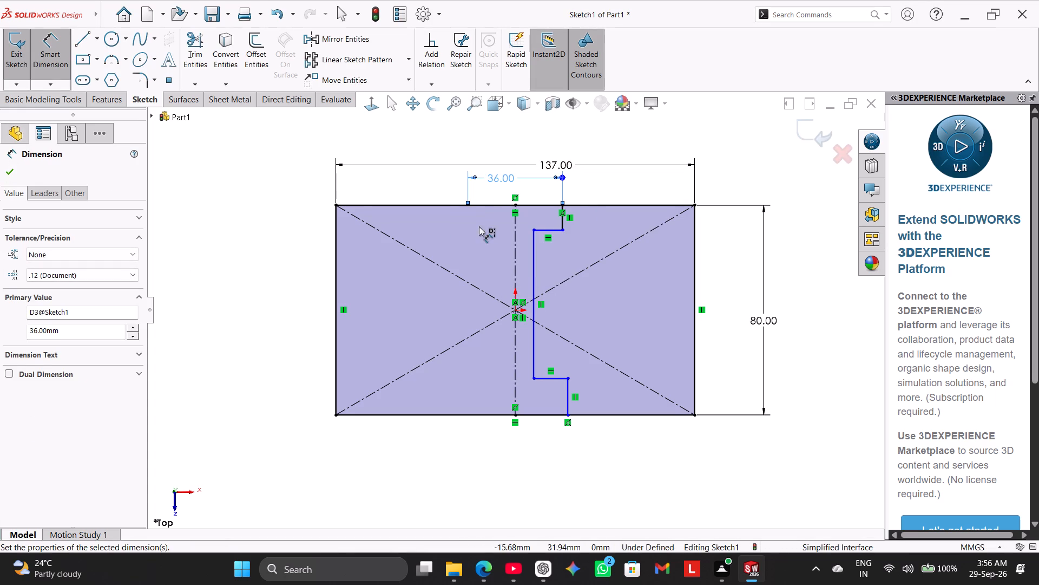
Dimension the stepped profile's long middle vertical line to the centerline as a doubled, symmetric width of 8 mm.
{"action": "left_click", "coordinate": [533, 271]}
{"action": "left_click", "coordinate": [511, 273]}
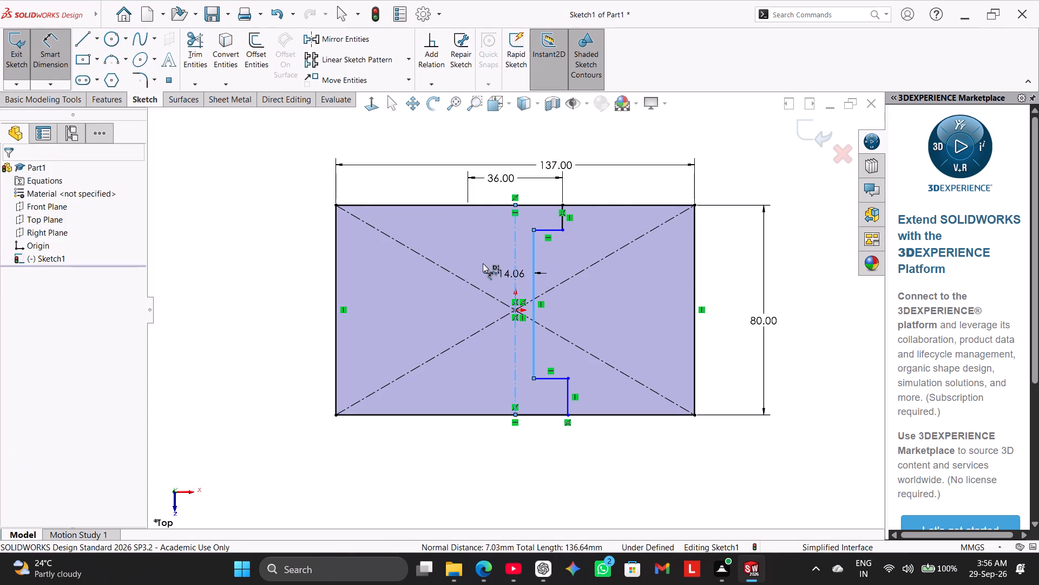
{"action": "left_click", "coordinate": [560, 206]}
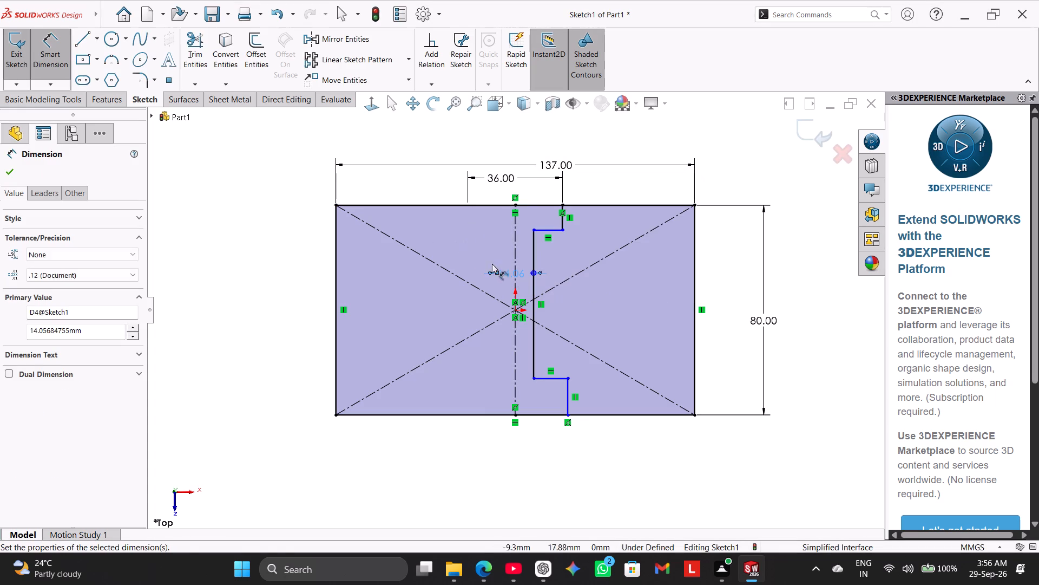
{"action": "right_click", "coordinate": [496, 270]}
{"action": "left_click", "coordinate": [574, 311]}
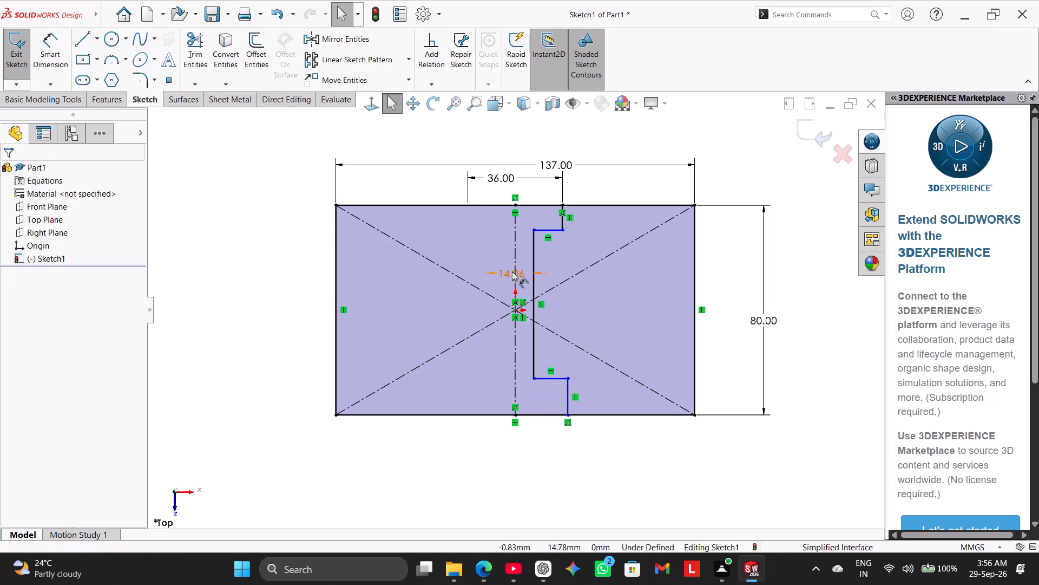
{"action": "double_click", "coordinate": [509, 271]}
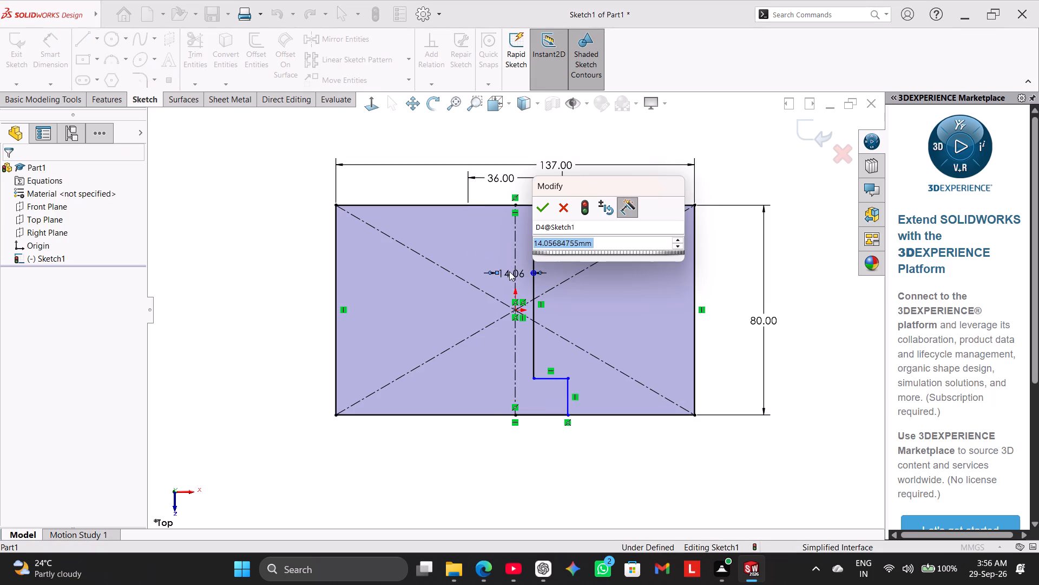
{"action": "key", "text": "8"}
{"action": "key", "text": "Return"}
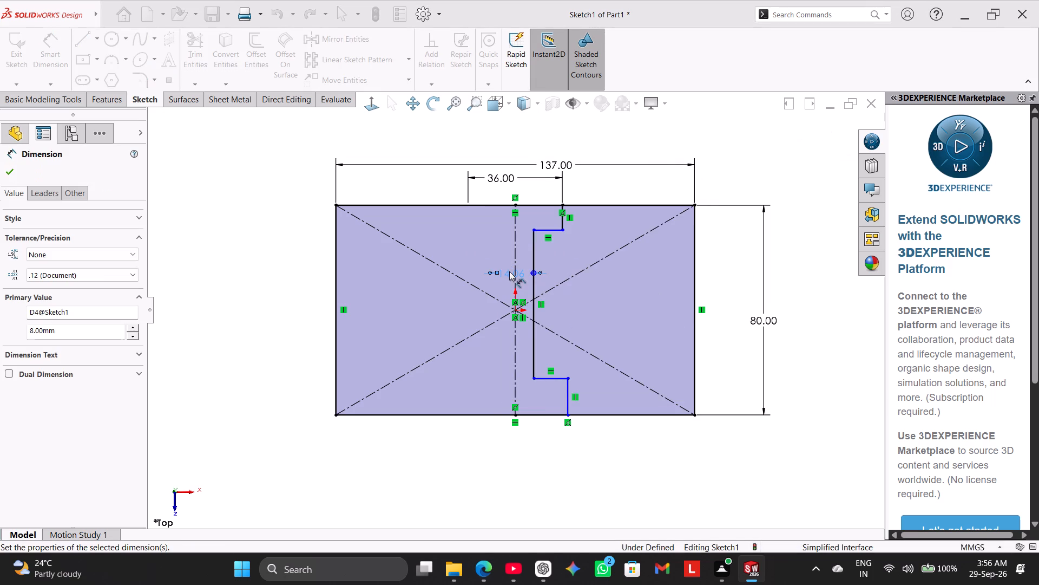
Delete the doubled 8 mm width dimension between the long middle vertical line and the centerline.
{"action": "scroll", "coordinate": [471, 269], "scroll_direction": "down", "scroll_amount": 3}
{"action": "scroll", "coordinate": [544, 272], "scroll_direction": "down", "scroll_amount": 6}
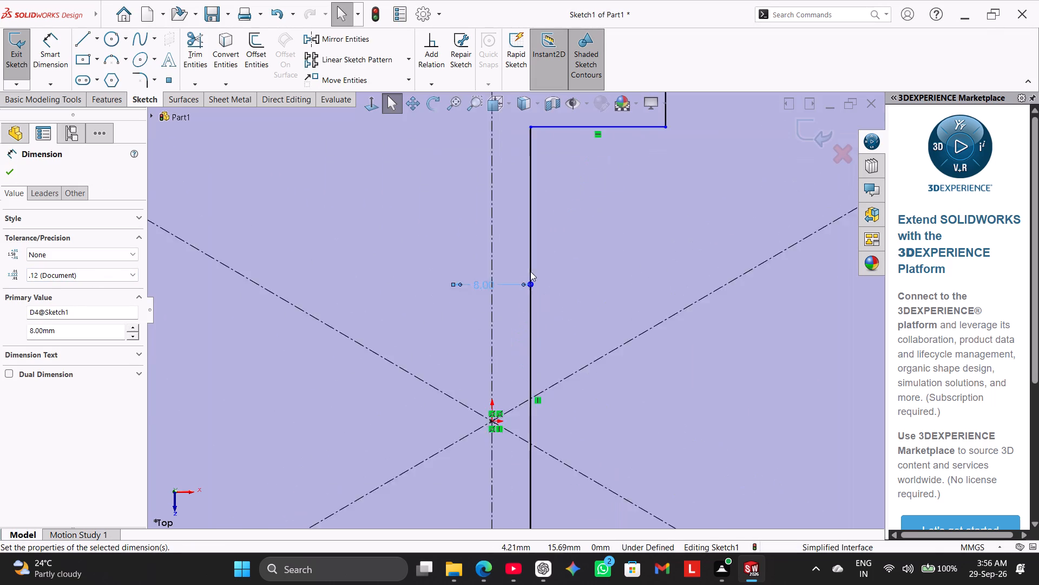
{"action": "scroll", "coordinate": [530, 271], "scroll_direction": "down", "scroll_amount": 2}
{"action": "left_click", "coordinate": [416, 345]}
{"action": "scroll", "coordinate": [416, 345], "scroll_direction": "up", "scroll_amount": 6}
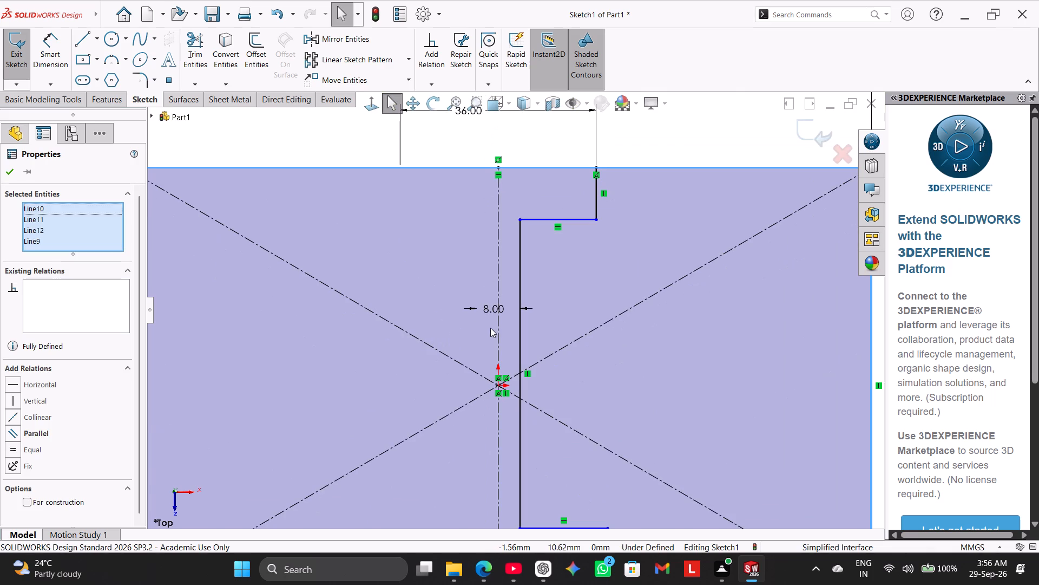
{"action": "scroll", "coordinate": [497, 331], "scroll_direction": "up", "scroll_amount": 2}
{"action": "scroll", "coordinate": [497, 331], "scroll_direction": "down", "scroll_amount": 2}
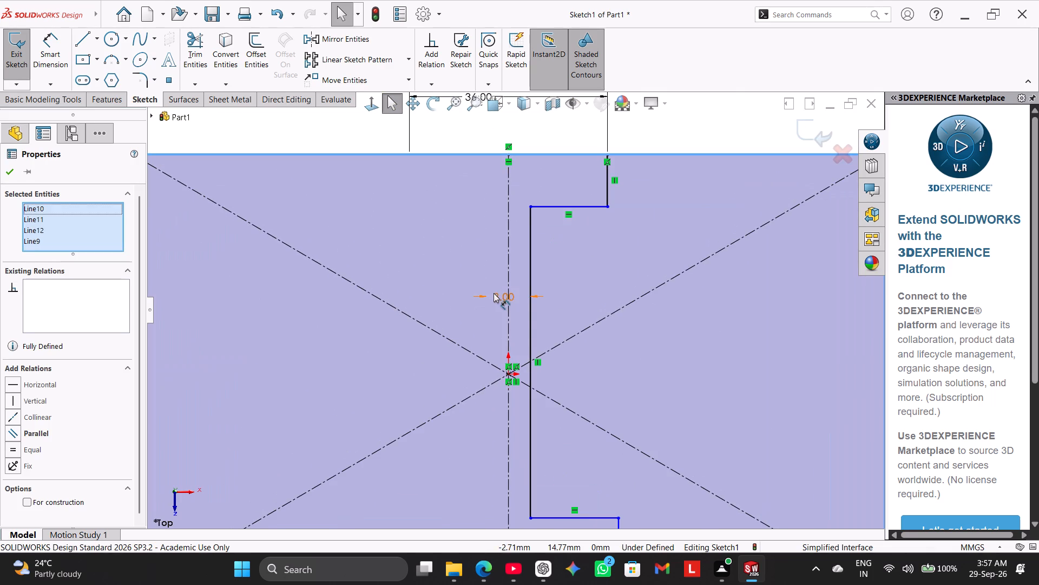
{"action": "right_click", "coordinate": [494, 293]}
{"action": "left_click_drag", "start_coordinate": [535, 426], "coordinate": [529, 421]}
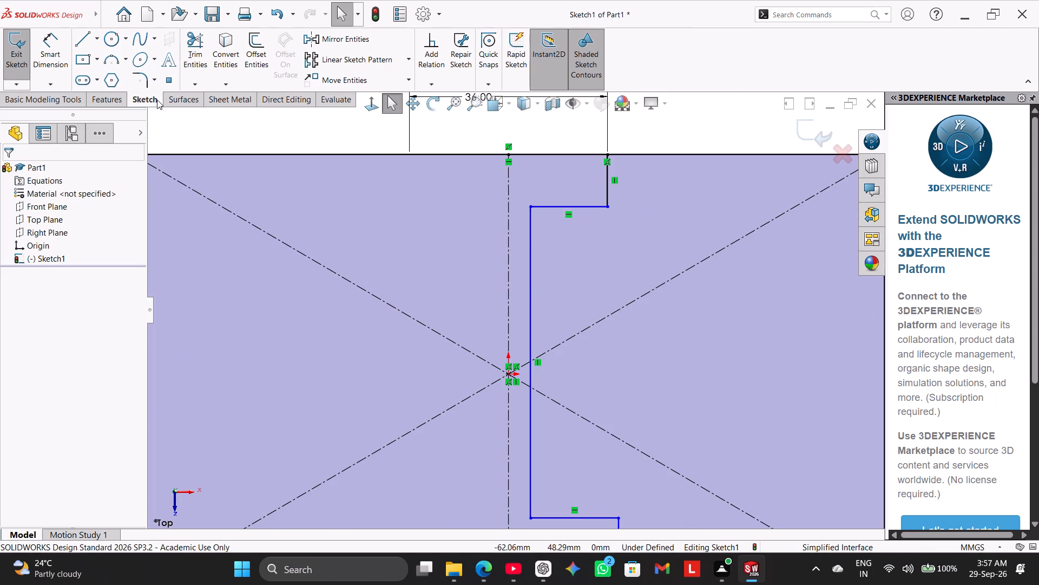
Dimension the long middle vertical line to the centerline again as a doubled 8 mm width, with its text beside the centerline.
{"action": "left_click_drag", "start_coordinate": [58, 48], "coordinate": [62, 53]}
{"action": "left_click", "coordinate": [532, 305]}
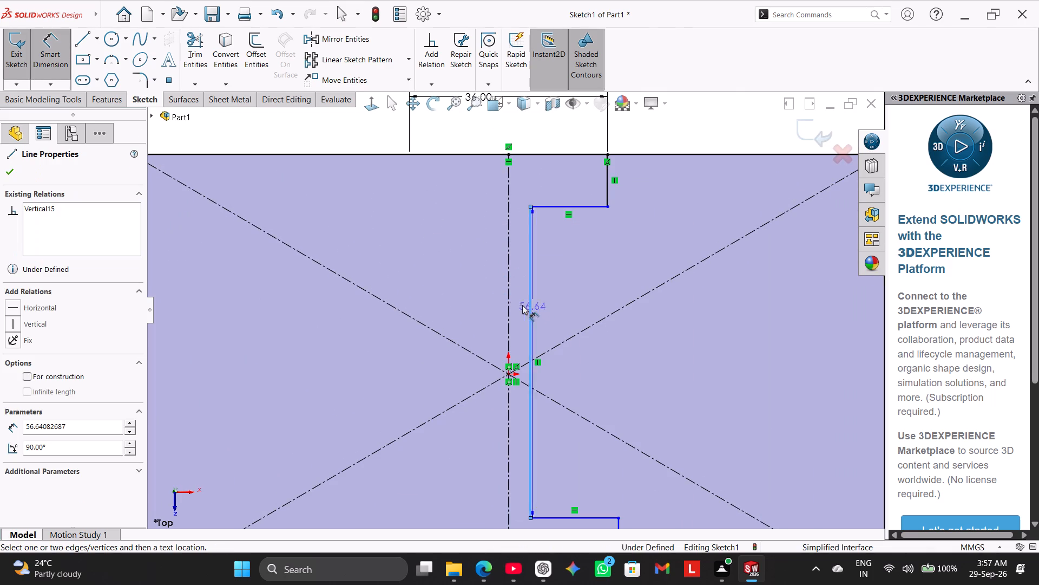
{"action": "left_click", "coordinate": [510, 300]}
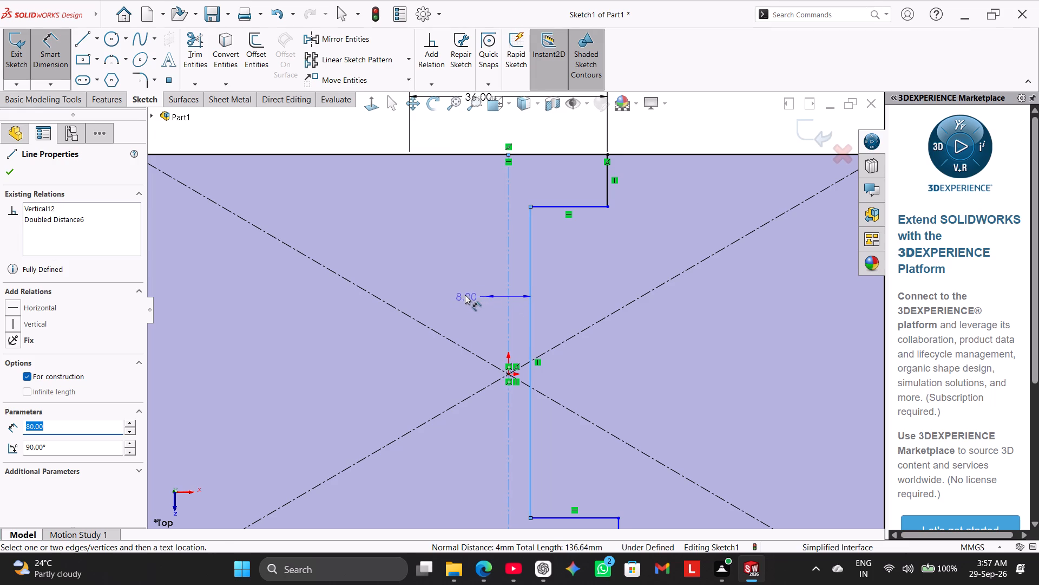
{"action": "left_click", "coordinate": [461, 289]}
{"action": "left_click", "coordinate": [489, 223]}
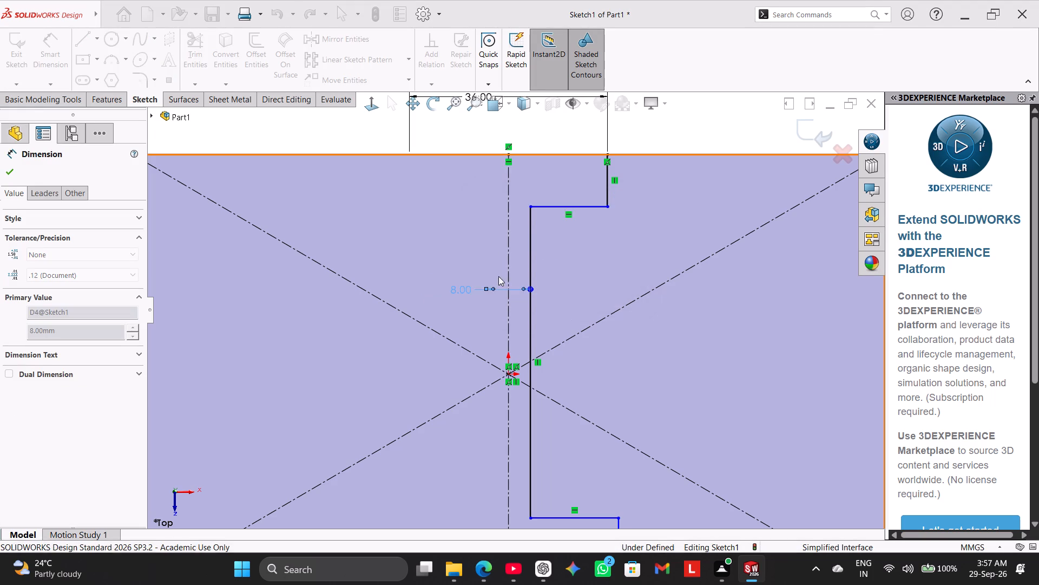
{"action": "scroll", "coordinate": [521, 322], "scroll_direction": "up", "scroll_amount": 4}
{"action": "left_click", "coordinate": [254, 324]}
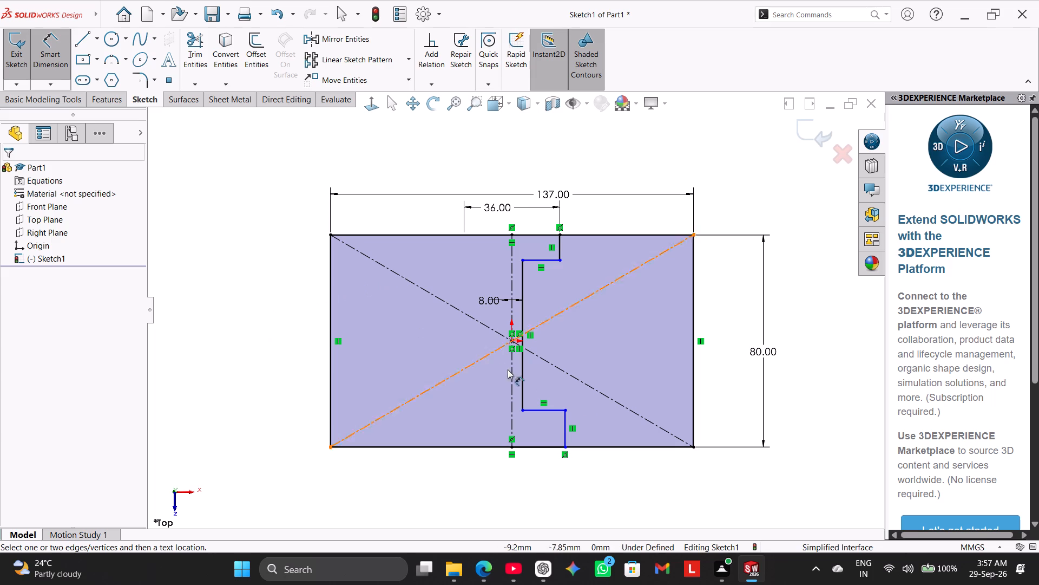
Dimension the stepped profile's short top vertical line to a length of 8 mm.
{"action": "left_click", "coordinate": [561, 249]}
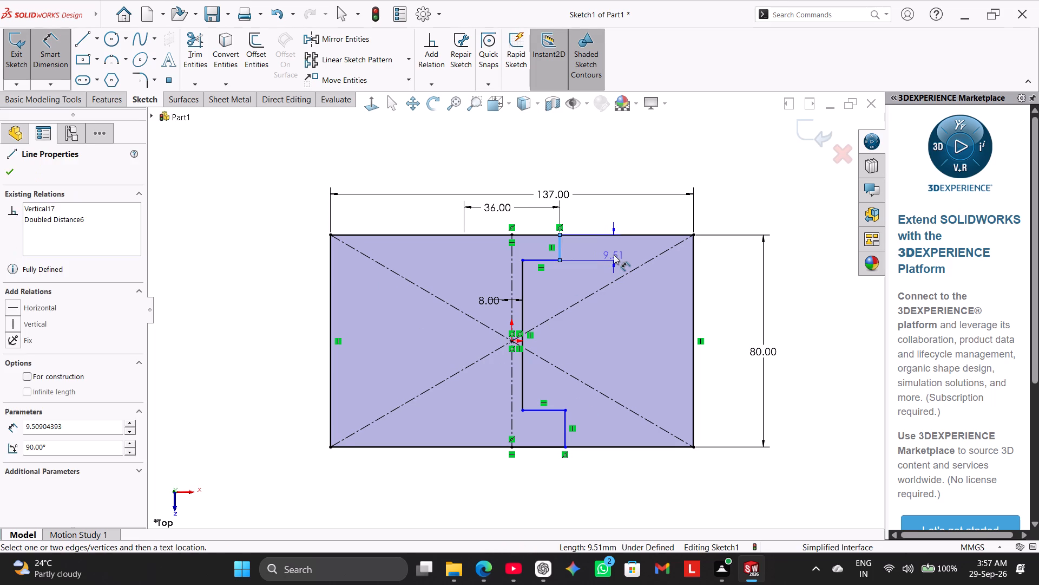
{"action": "left_click", "coordinate": [614, 255]}
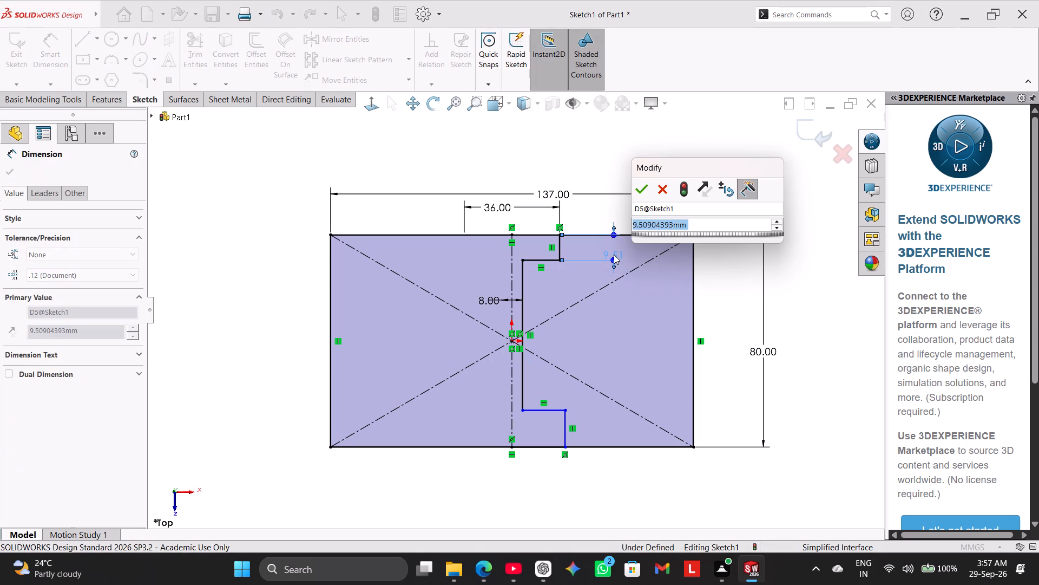
{"action": "key", "text": "8"}
{"action": "key", "text": "Return"}
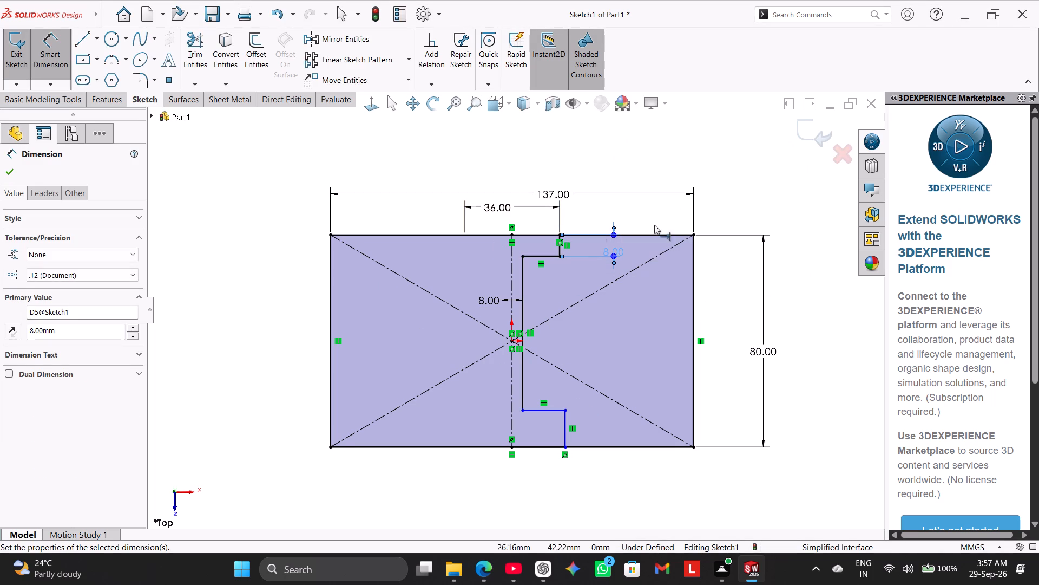
{"action": "right_click_drag", "start_coordinate": [767, 172], "coordinate": [779, 186]}
{"action": "right_click", "coordinate": [780, 190]}
{"action": "left_click", "coordinate": [807, 222]}
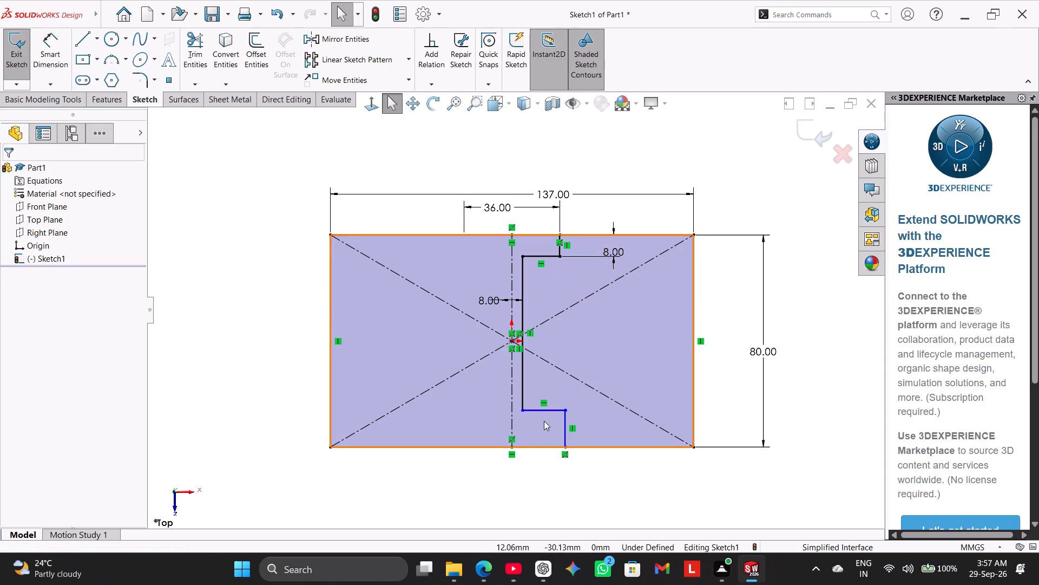
Constrain the stepped profile's top and bottom end verticals to be equal in length and collinear.
{"action": "left_click", "coordinate": [560, 250], "text": "ctrl"}
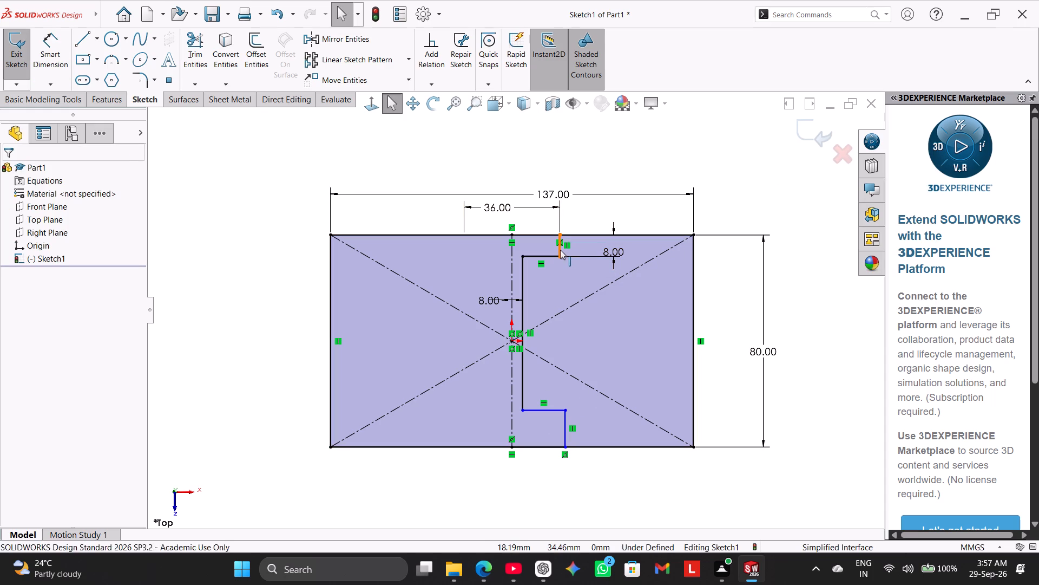
{"action": "left_click", "coordinate": [564, 437], "text": "ctrl"}
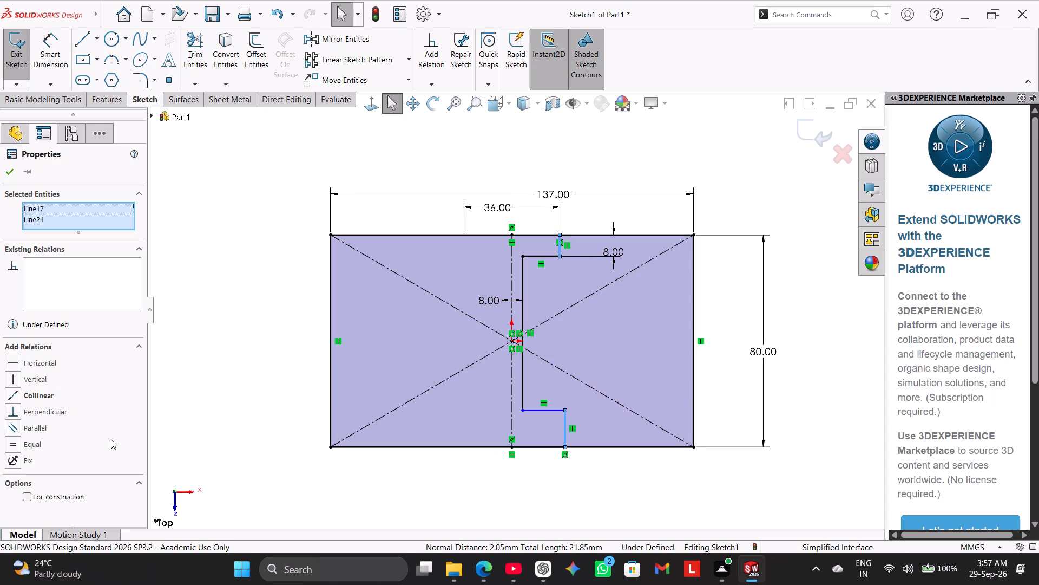
{"action": "left_click", "coordinate": [30, 441]}
{"action": "left_click", "coordinate": [230, 437]}
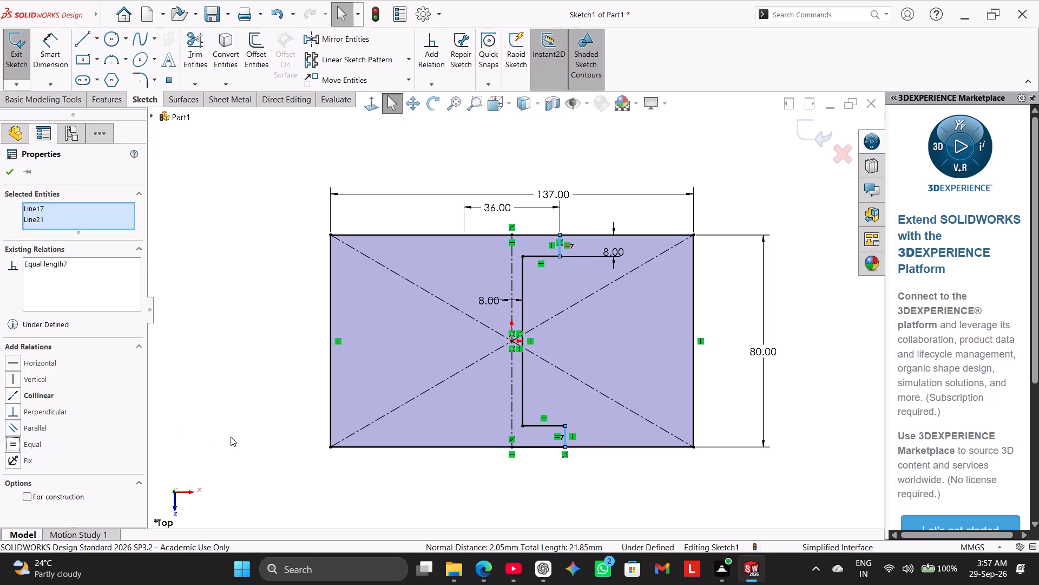
{"action": "left_click", "coordinate": [563, 434], "text": "ctrl"}
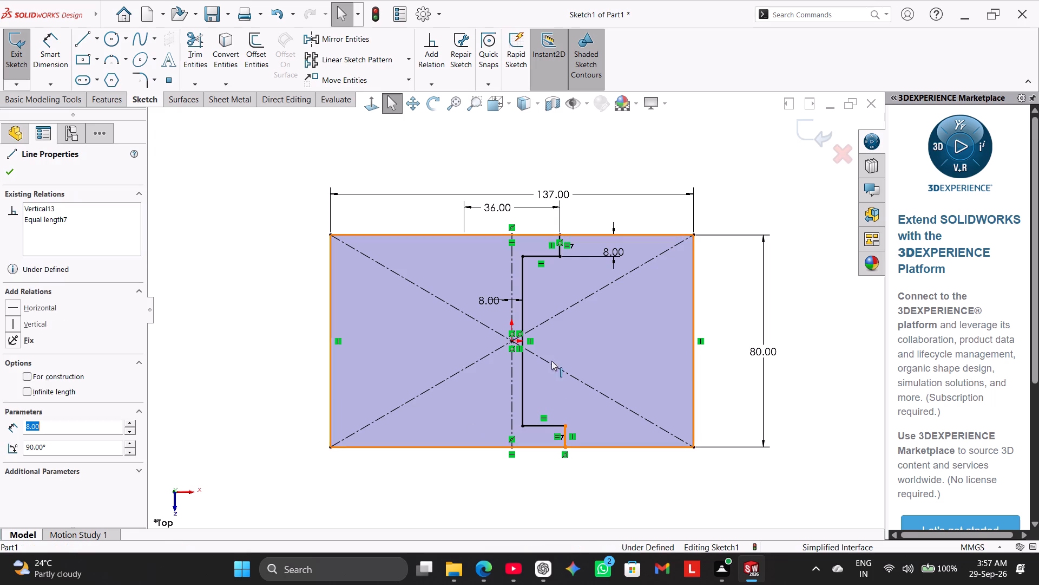
{"action": "left_click", "coordinate": [561, 251], "text": "ctrl"}
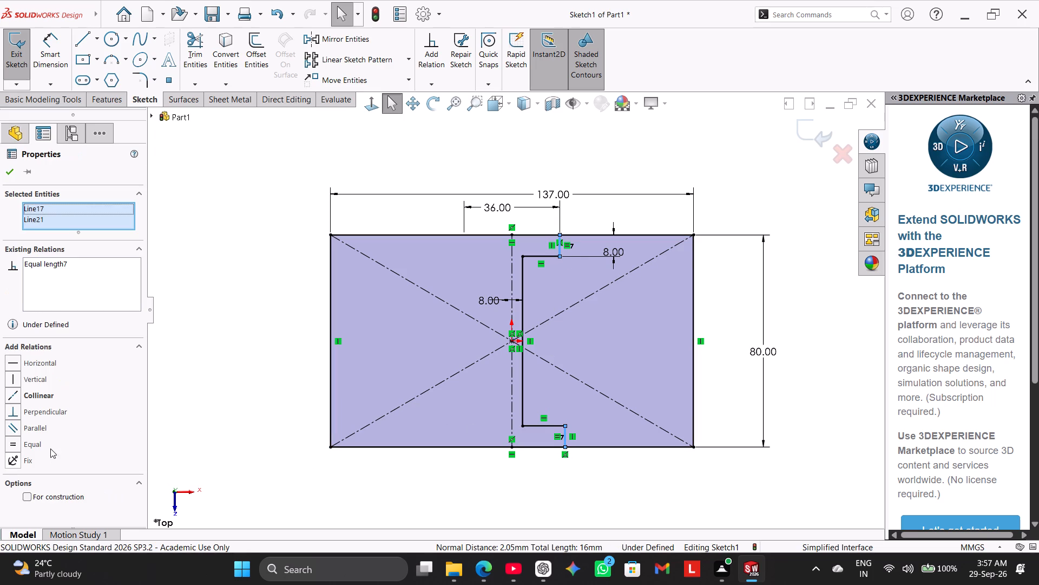
{"action": "left_click", "coordinate": [42, 399]}
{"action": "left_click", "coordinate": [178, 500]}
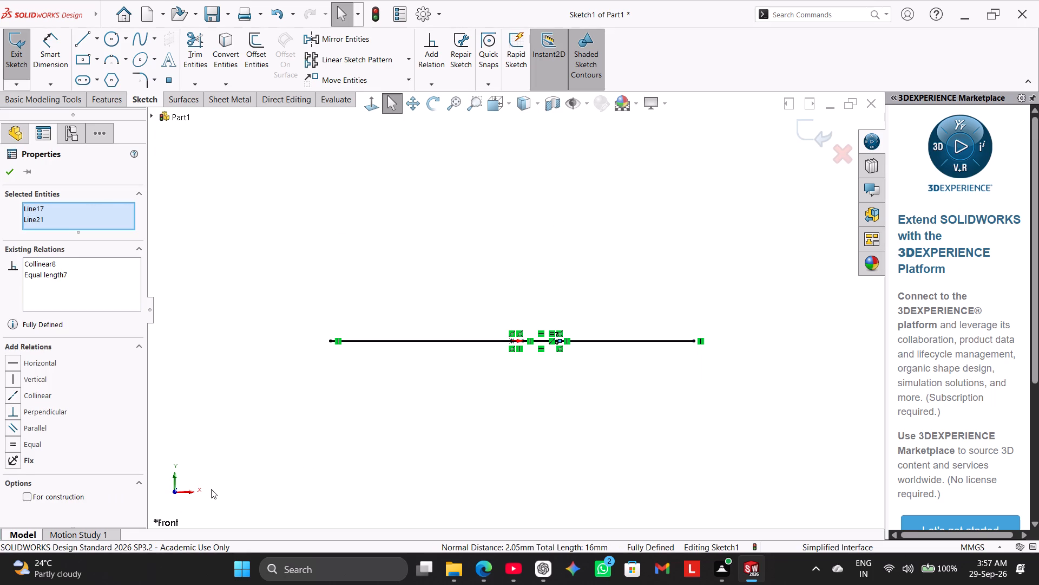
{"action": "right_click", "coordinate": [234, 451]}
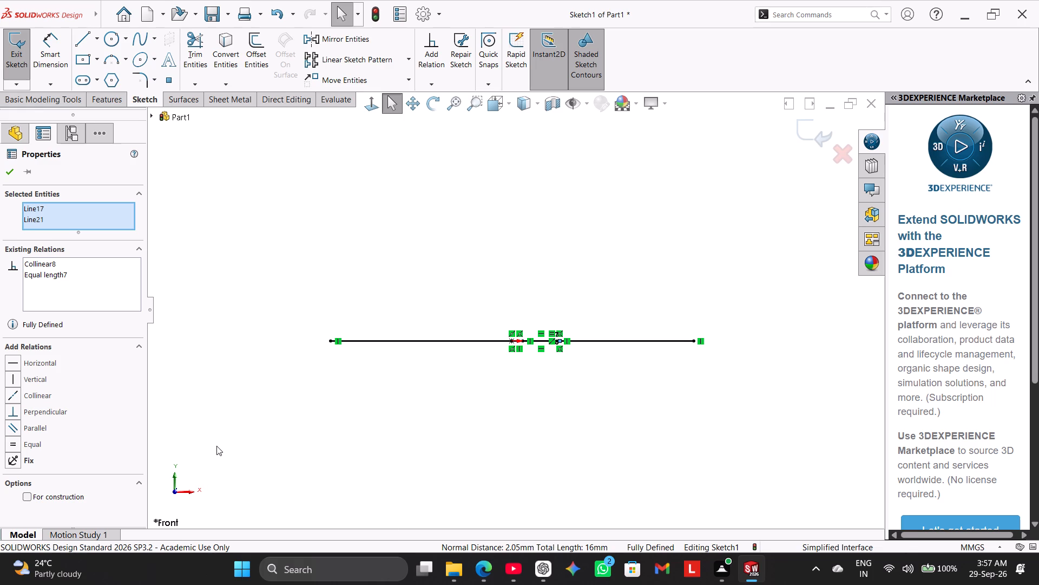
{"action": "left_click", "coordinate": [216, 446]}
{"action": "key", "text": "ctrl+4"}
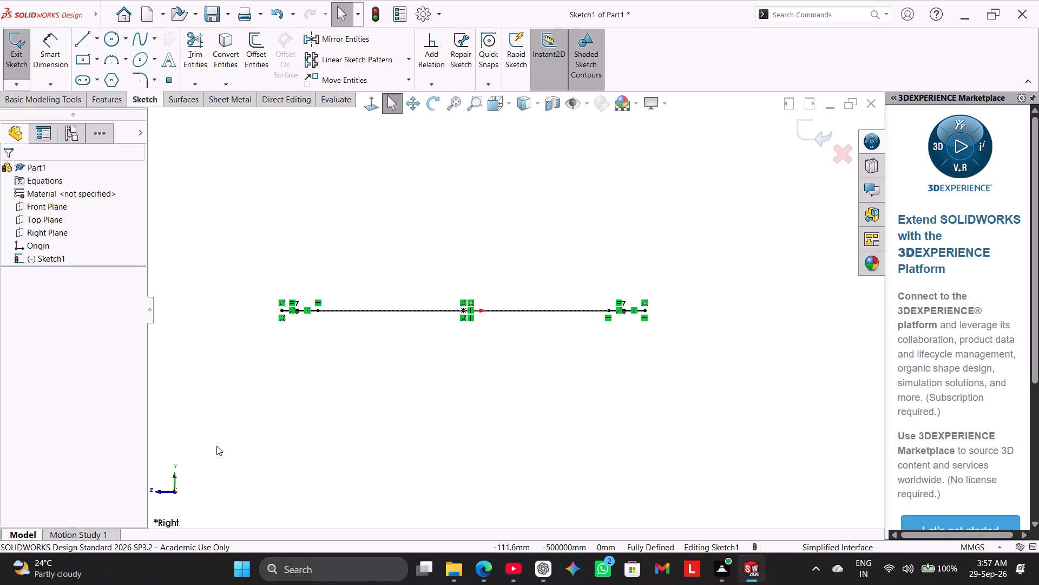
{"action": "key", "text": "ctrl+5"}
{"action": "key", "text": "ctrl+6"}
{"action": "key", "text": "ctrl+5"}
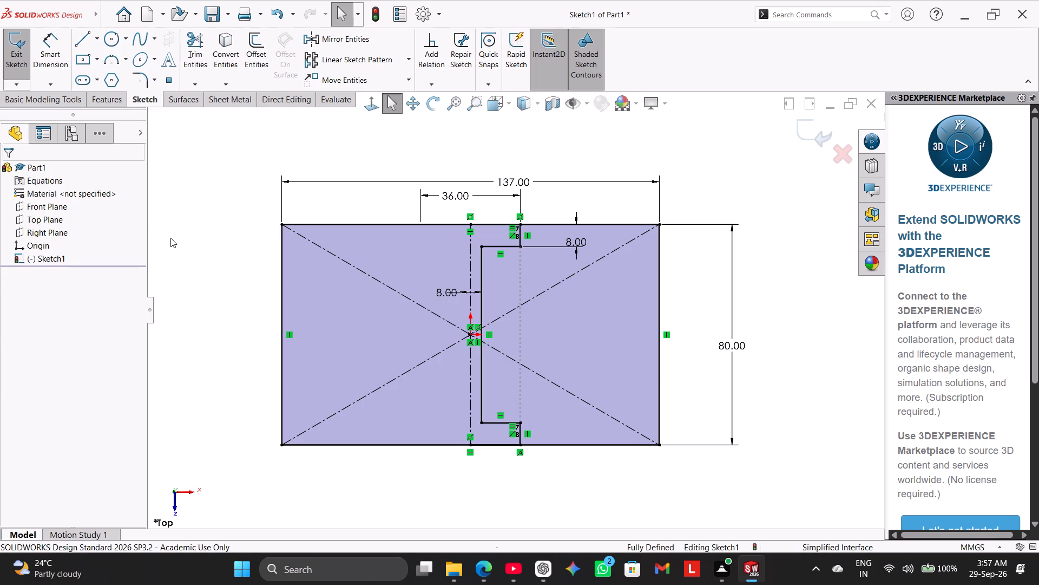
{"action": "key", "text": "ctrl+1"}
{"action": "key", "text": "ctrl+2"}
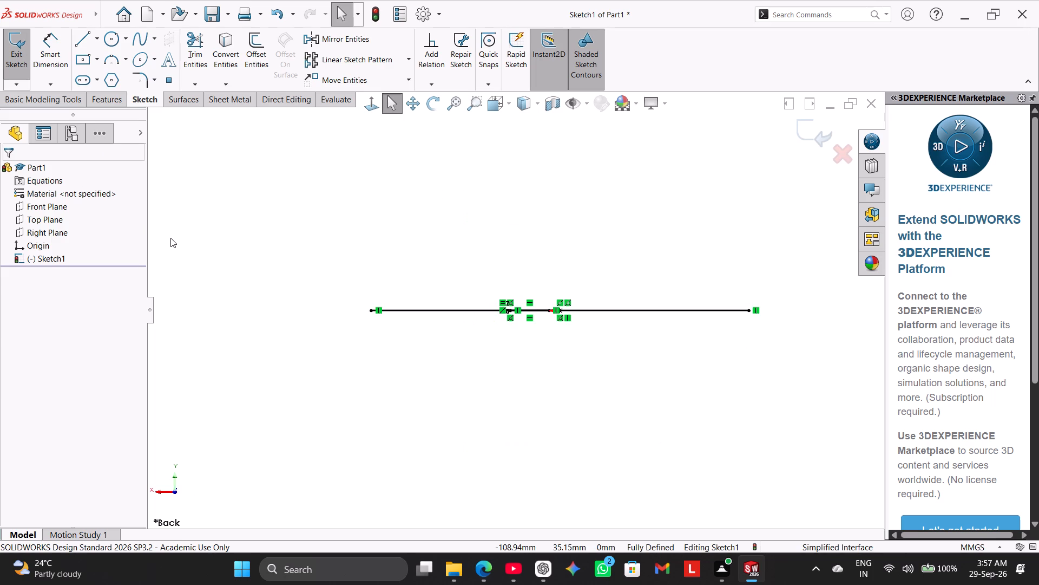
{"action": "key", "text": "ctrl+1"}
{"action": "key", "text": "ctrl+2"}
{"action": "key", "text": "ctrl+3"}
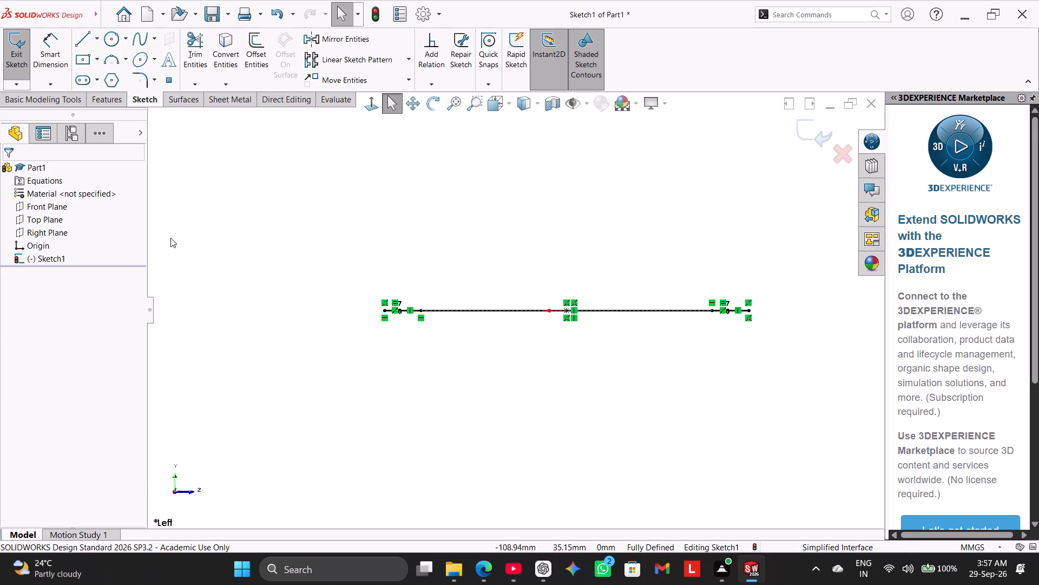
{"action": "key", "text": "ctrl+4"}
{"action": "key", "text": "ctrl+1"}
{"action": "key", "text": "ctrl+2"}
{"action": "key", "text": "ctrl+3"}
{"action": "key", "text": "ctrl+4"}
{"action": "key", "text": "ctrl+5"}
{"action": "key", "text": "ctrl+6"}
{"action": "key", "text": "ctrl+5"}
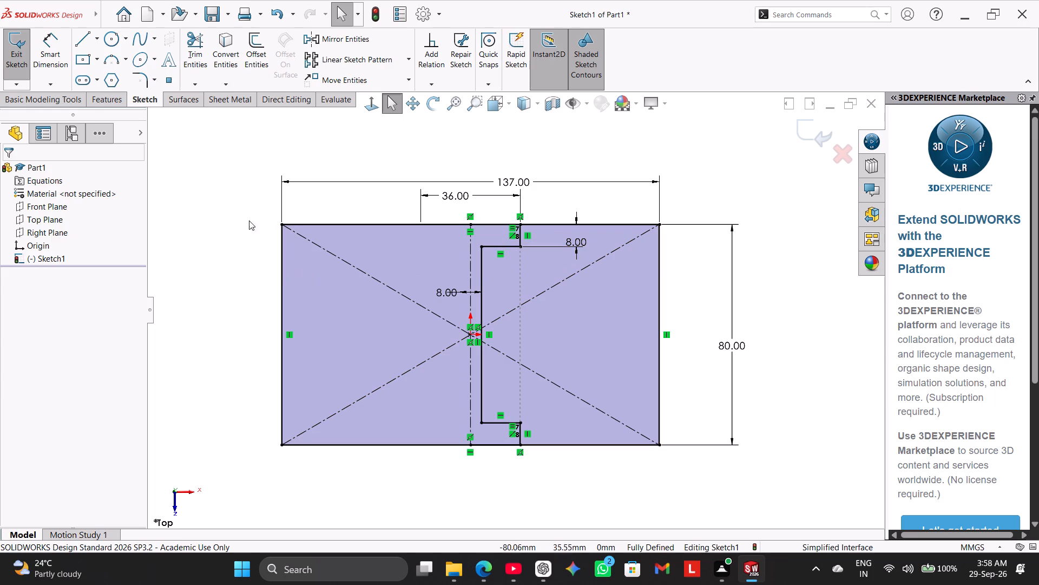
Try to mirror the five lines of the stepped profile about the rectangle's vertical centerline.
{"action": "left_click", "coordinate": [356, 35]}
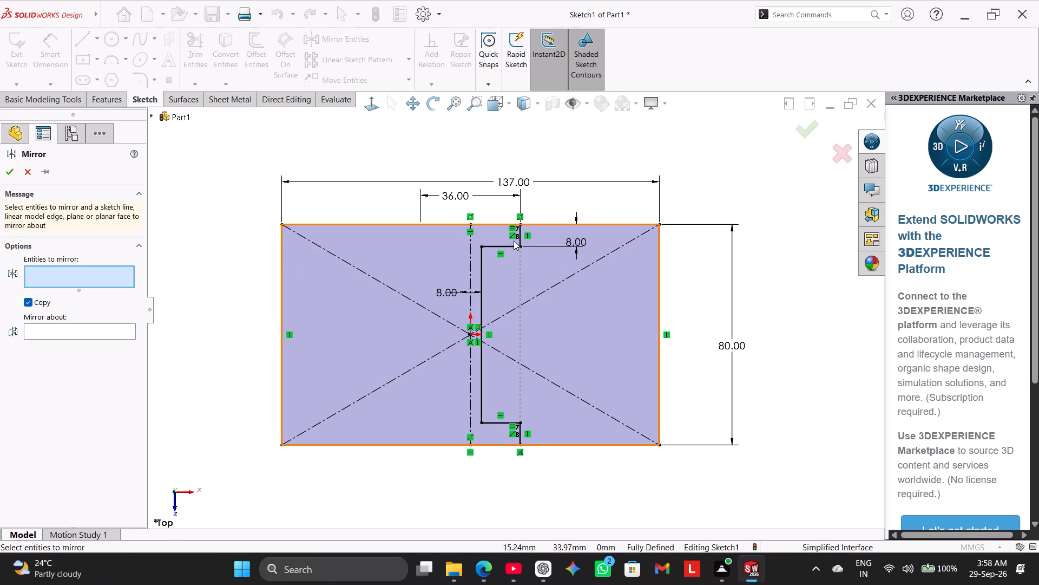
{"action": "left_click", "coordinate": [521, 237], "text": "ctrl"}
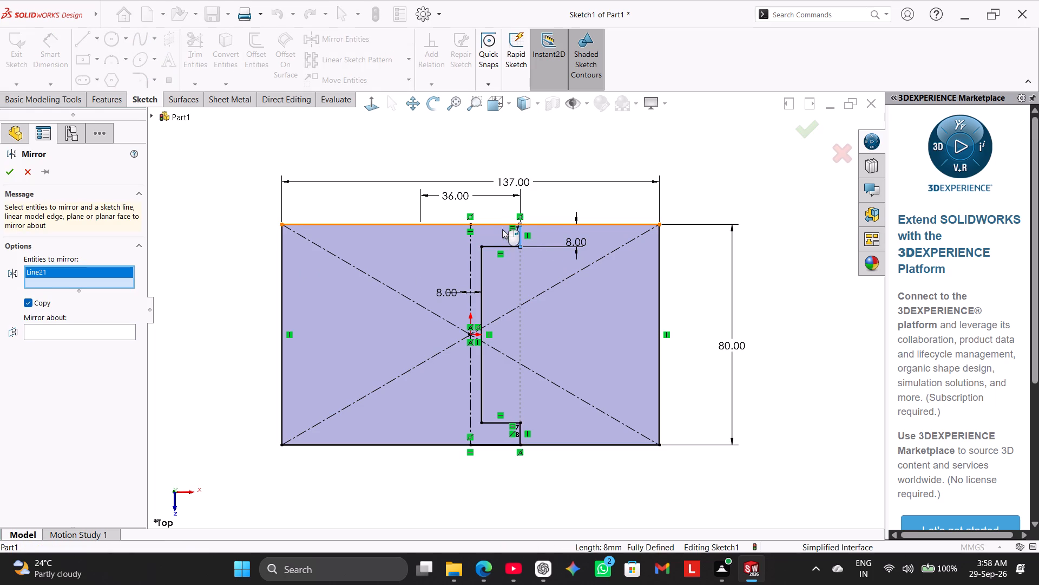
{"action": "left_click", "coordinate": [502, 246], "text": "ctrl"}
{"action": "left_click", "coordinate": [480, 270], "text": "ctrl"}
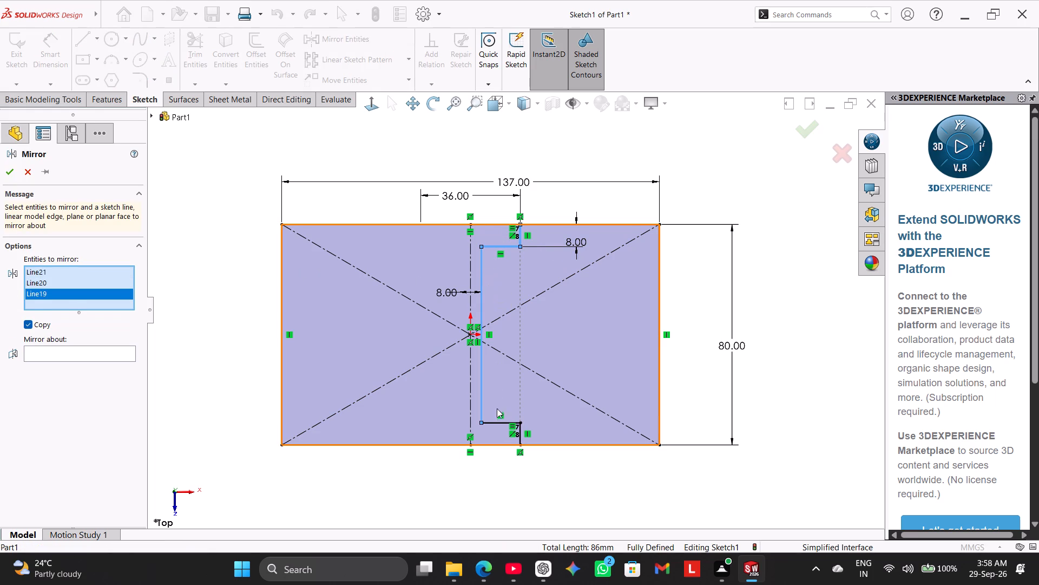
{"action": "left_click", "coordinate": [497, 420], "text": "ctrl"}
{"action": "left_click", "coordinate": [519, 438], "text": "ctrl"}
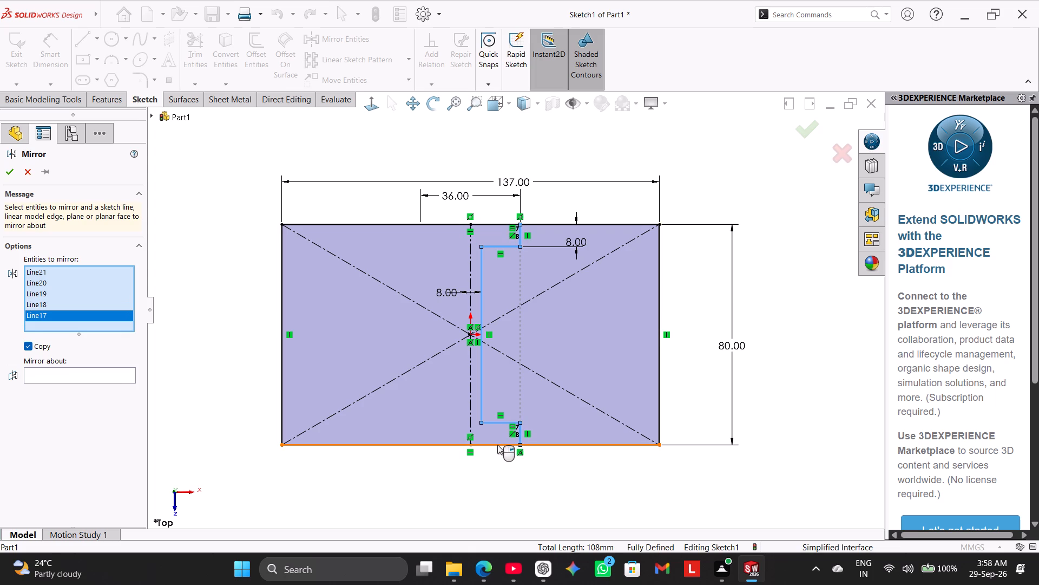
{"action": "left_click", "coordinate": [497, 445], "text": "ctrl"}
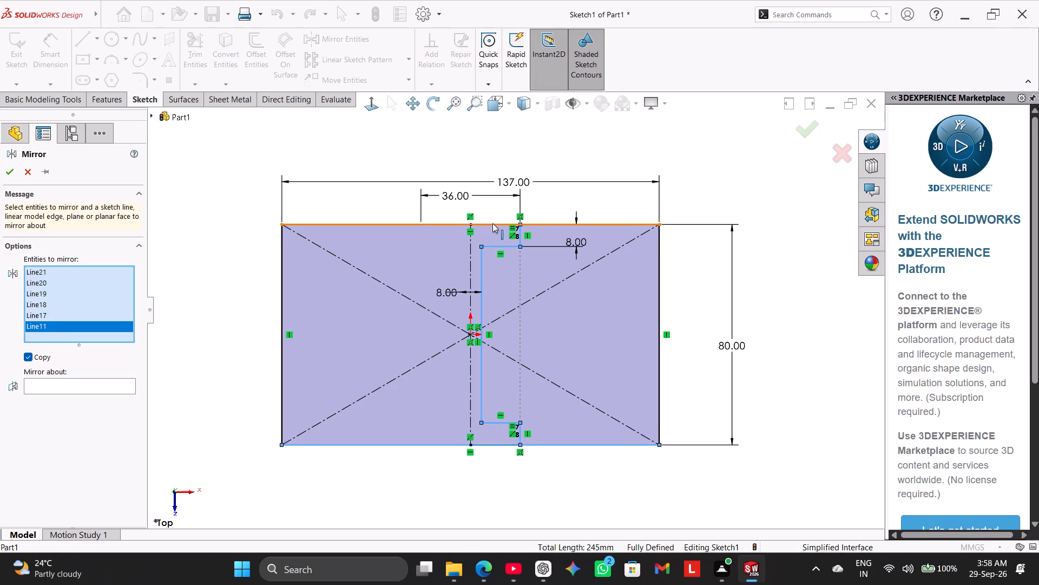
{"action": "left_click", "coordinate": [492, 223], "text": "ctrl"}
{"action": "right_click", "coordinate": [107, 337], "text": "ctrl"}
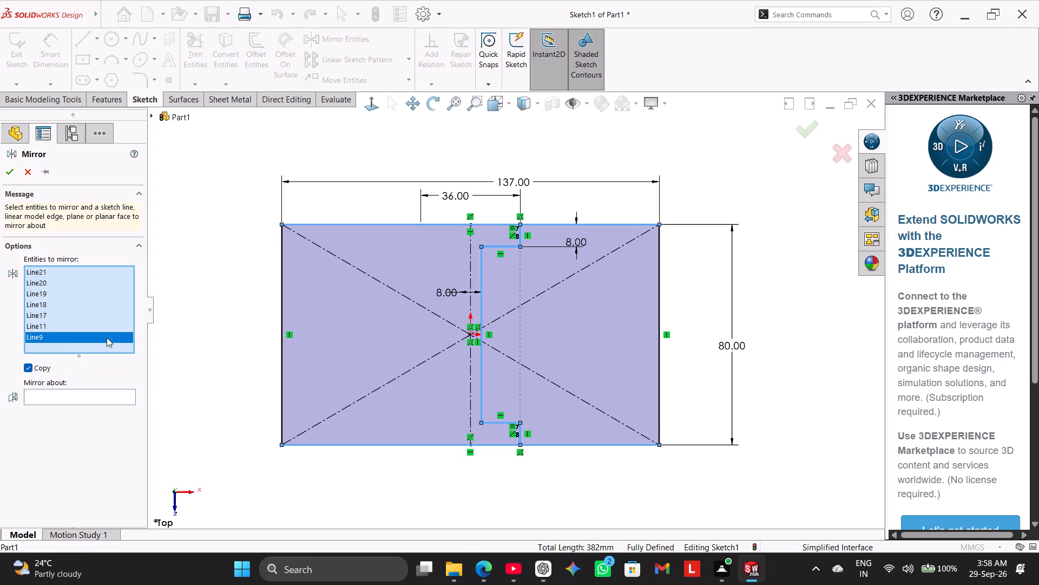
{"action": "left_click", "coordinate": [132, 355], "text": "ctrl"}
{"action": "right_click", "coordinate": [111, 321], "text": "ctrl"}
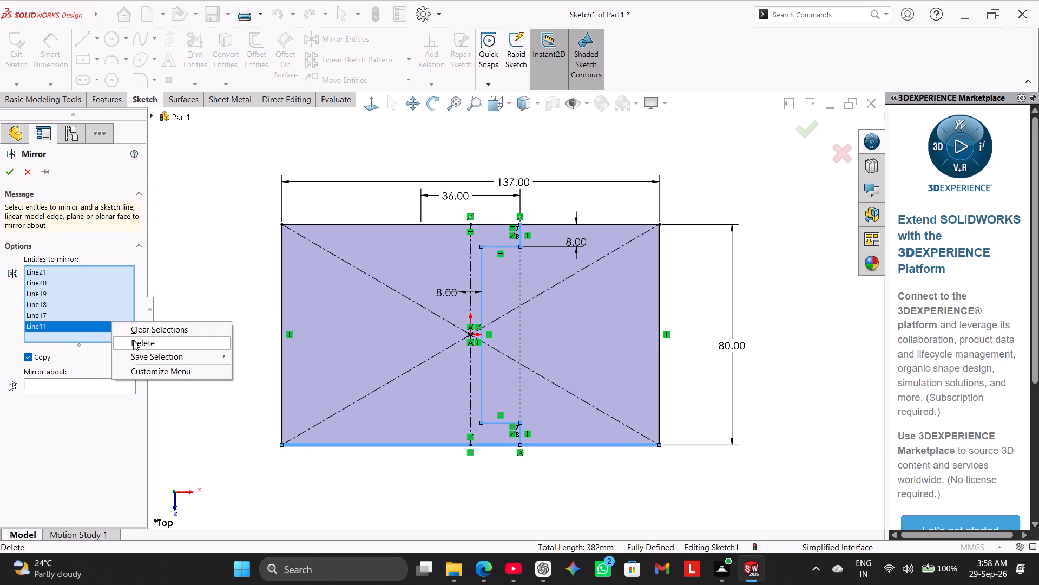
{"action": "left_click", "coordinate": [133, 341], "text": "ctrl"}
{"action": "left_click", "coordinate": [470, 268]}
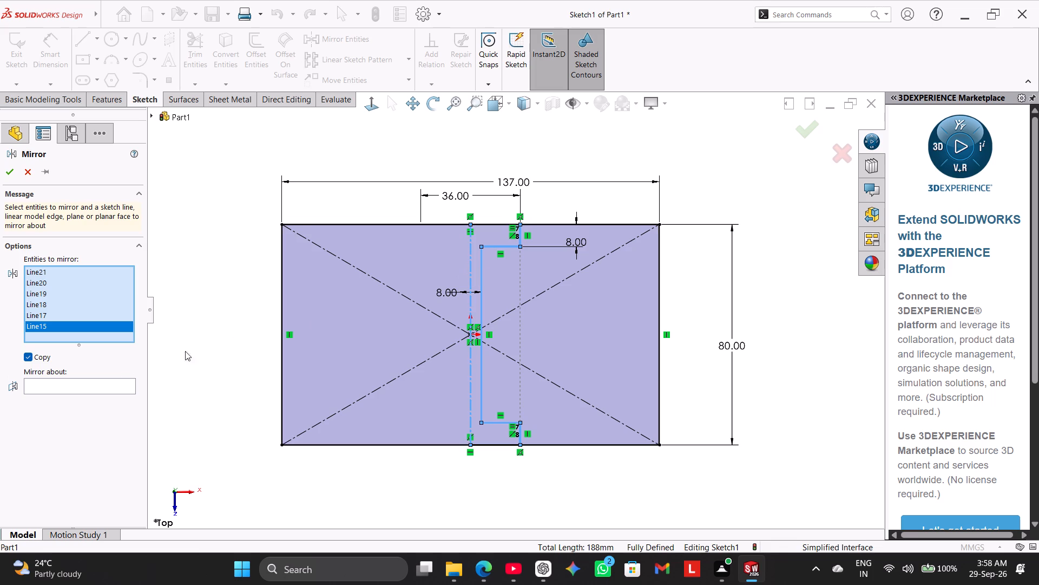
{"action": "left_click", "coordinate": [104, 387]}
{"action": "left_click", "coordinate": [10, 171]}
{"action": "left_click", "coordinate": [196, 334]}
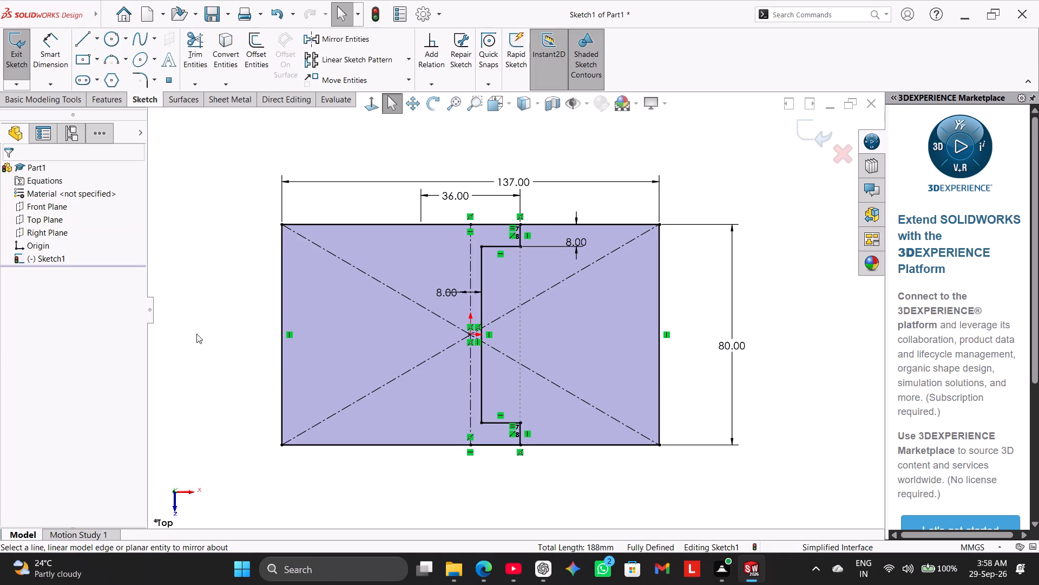
Mirror the stepped profile's five lines about the vertical centerline, keeping the originals as a copy.
{"action": "left_click", "coordinate": [384, 44]}
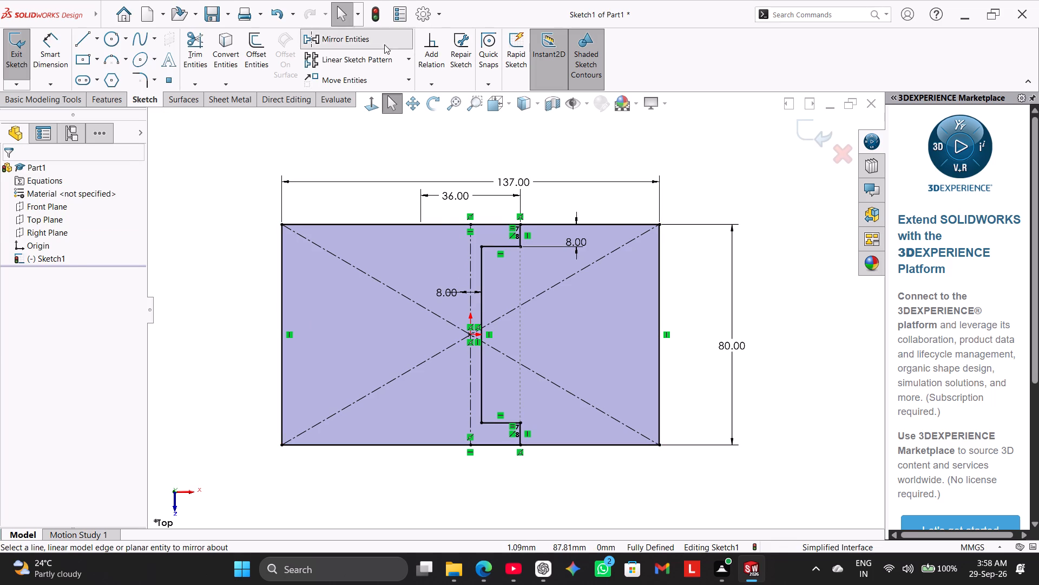
{"action": "left_click", "coordinate": [480, 277], "text": "ctrl"}
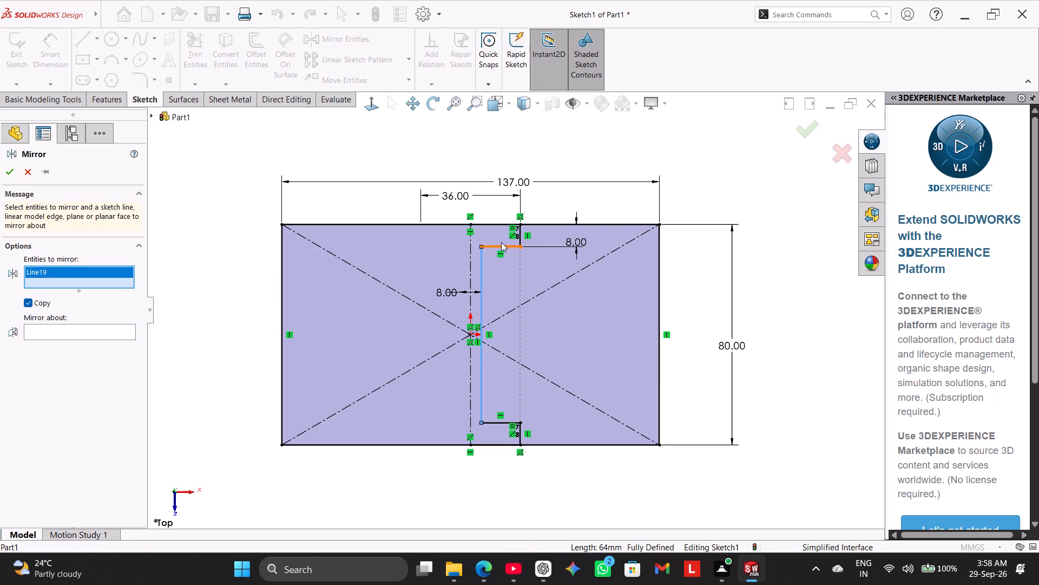
{"action": "left_click", "coordinate": [504, 245], "text": "ctrl"}
{"action": "left_click", "coordinate": [517, 237], "text": "ctrl"}
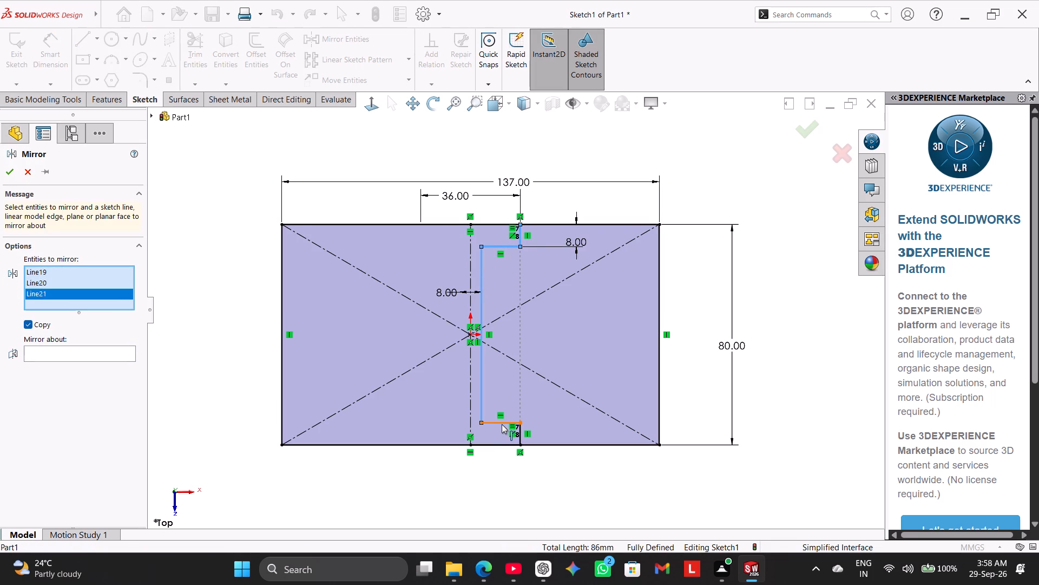
{"action": "left_click", "coordinate": [502, 424], "text": "ctrl"}
{"action": "left_click", "coordinate": [519, 439], "text": "ctrl"}
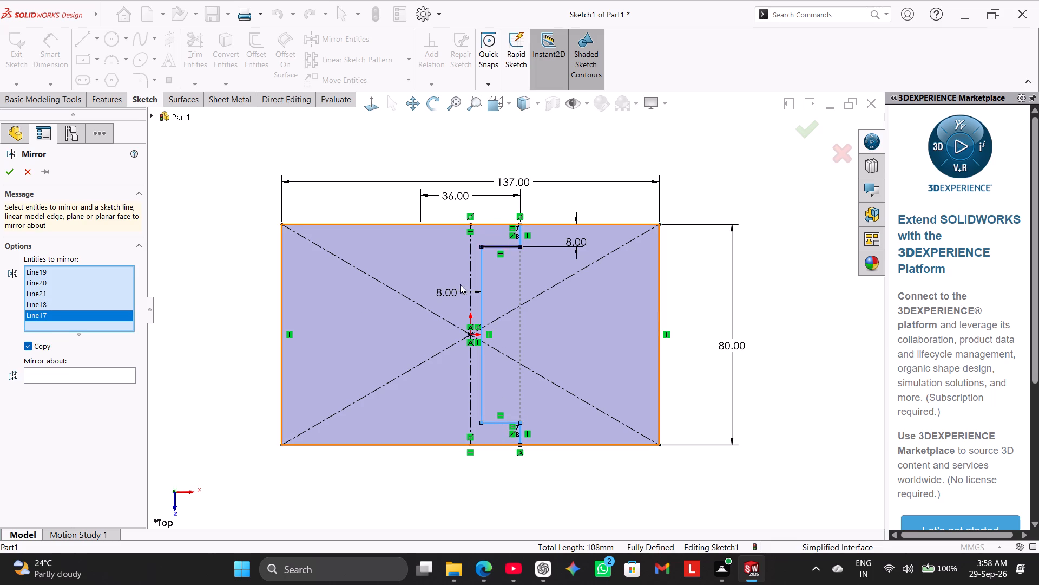
{"action": "left_click", "coordinate": [135, 374]}
{"action": "left_click", "coordinate": [86, 375]}
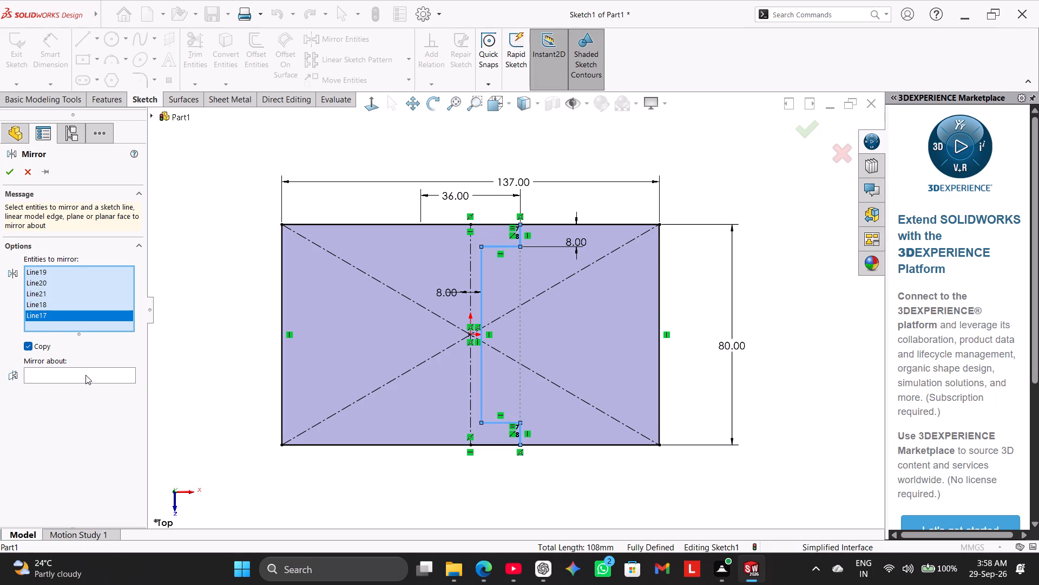
{"action": "left_click", "coordinate": [470, 274]}
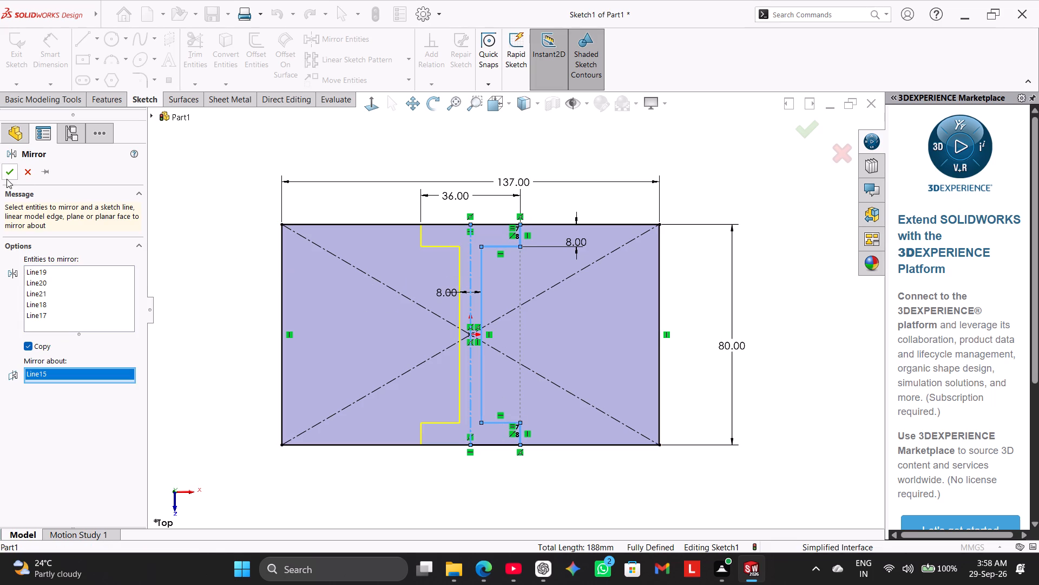
{"action": "left_click", "coordinate": [5, 176]}
{"action": "left_click", "coordinate": [241, 283]}
Start a blind Boss-Extrude of the sketch with a depth of 15 mm and try to merge its open contours.
{"action": "middle_click_drag", "start_coordinate": [356, 503], "coordinate": [358, 464]}
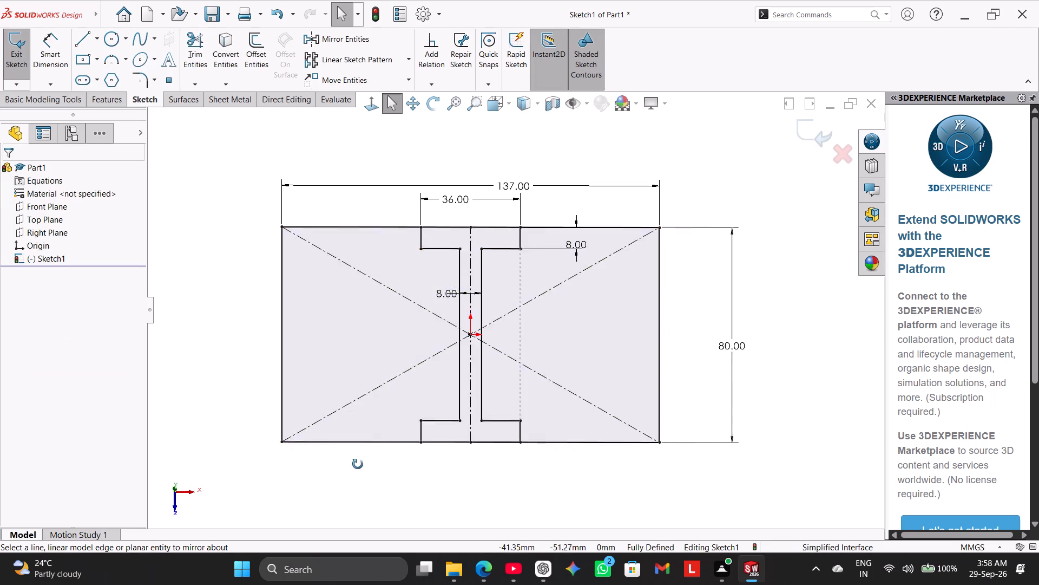
{"action": "middle_click_drag", "start_coordinate": [358, 464], "coordinate": [366, 365]}
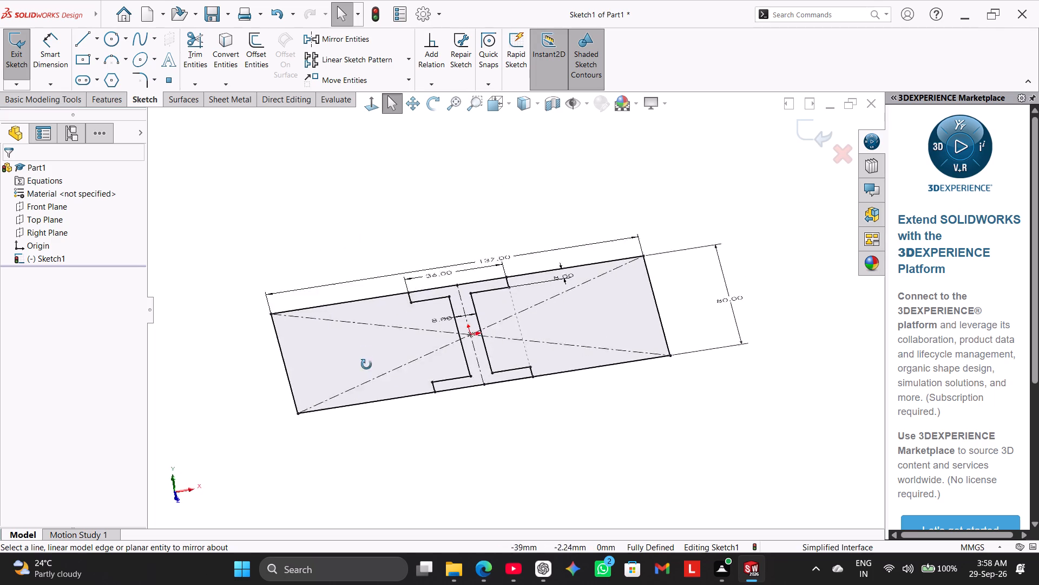
{"action": "middle_click_drag", "start_coordinate": [366, 365], "coordinate": [373, 477]}
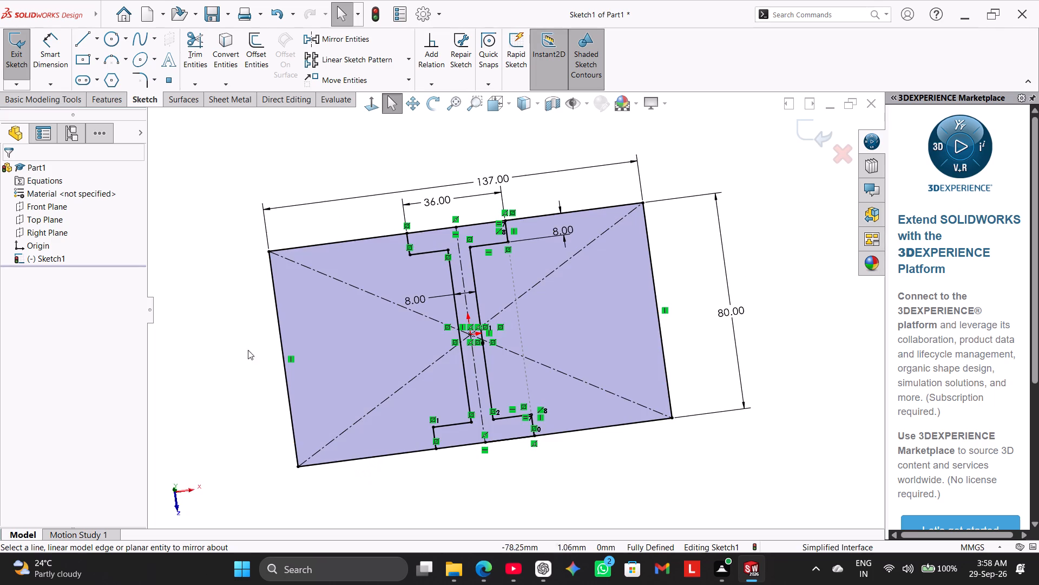
{"action": "left_click", "coordinate": [98, 95]}
{"action": "left_click", "coordinate": [29, 50]}
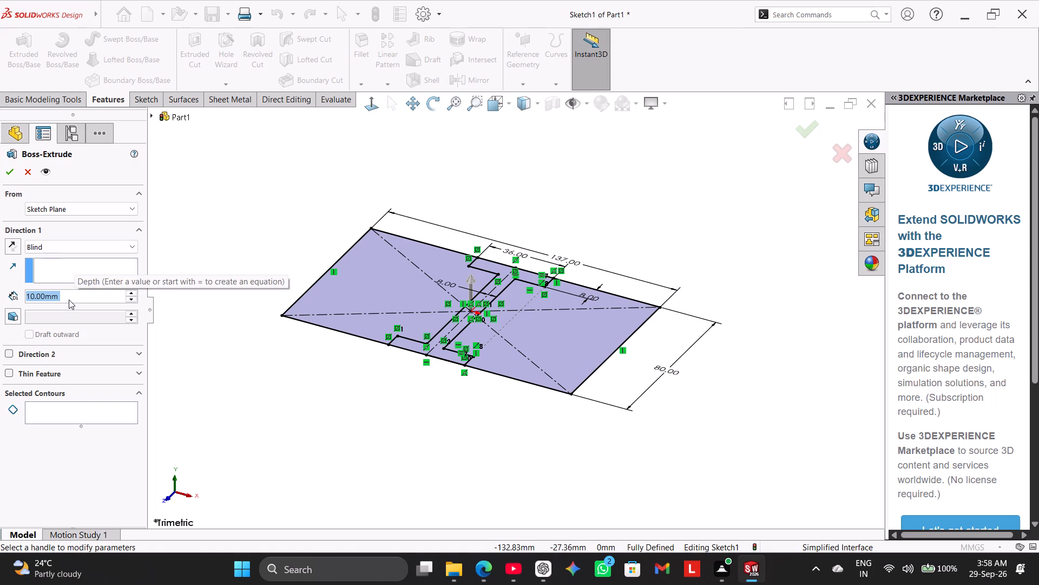
{"action": "type", "text": "15"}
{"action": "key", "text": "Return"}
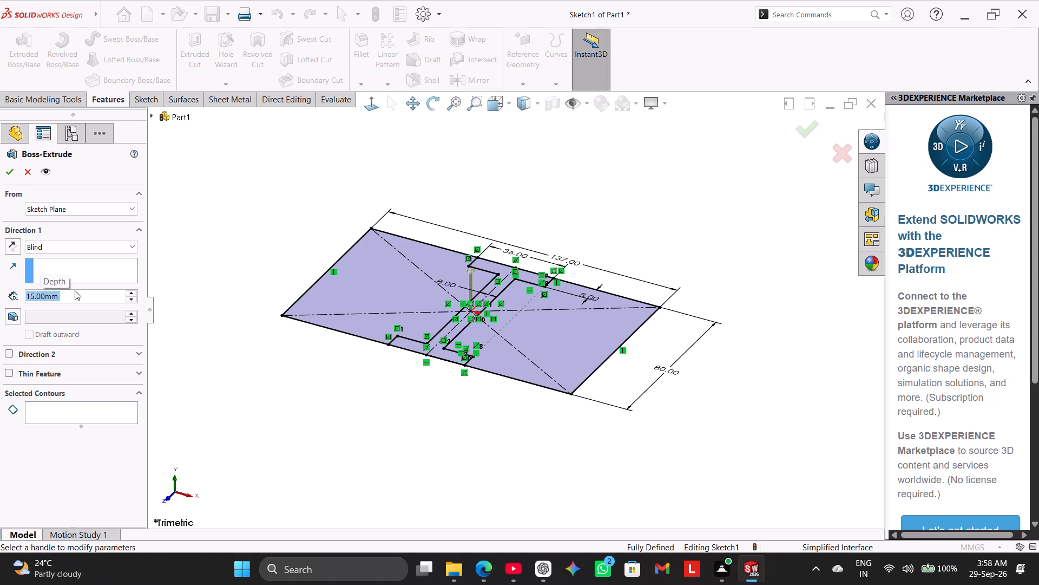
{"action": "left_click", "coordinate": [5, 177]}
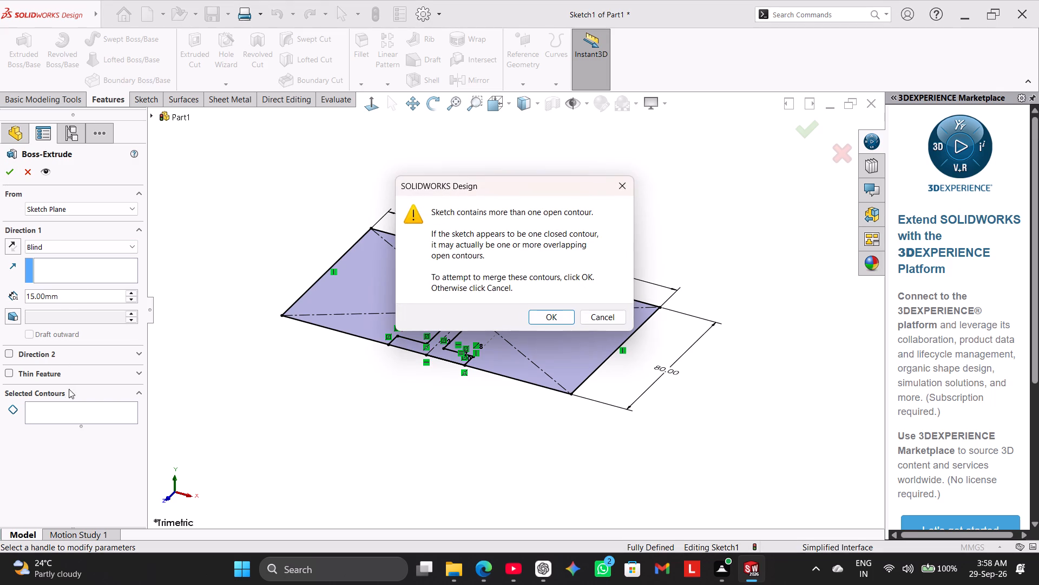
{"action": "left_click", "coordinate": [542, 318]}
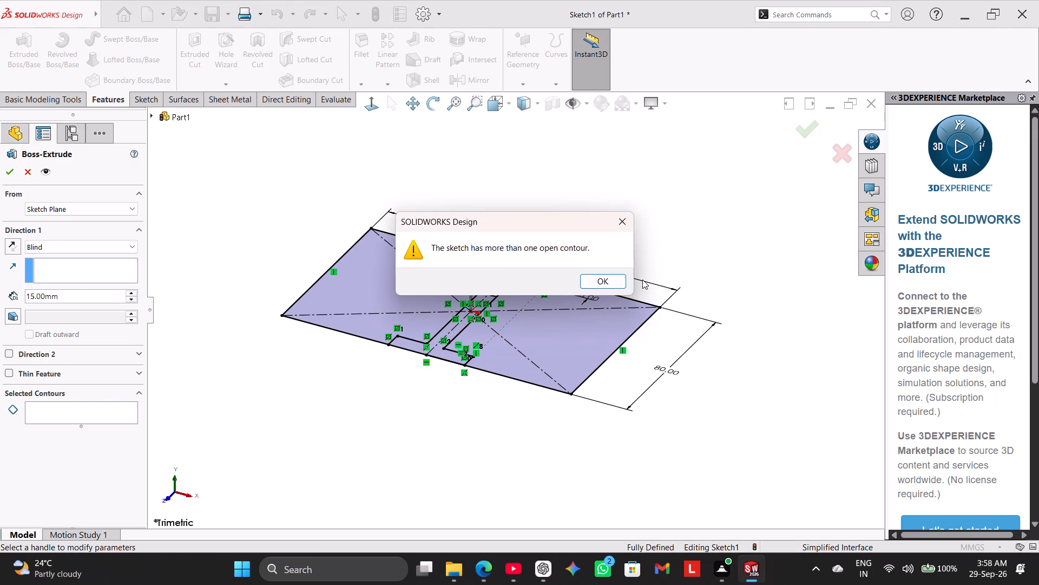
{"action": "left_click", "coordinate": [617, 279]}
Complete the extrusion using both outer regions and the I-shaped middle region as selected contours, and show the part in isometric view.
{"action": "left_click", "coordinate": [95, 406]}
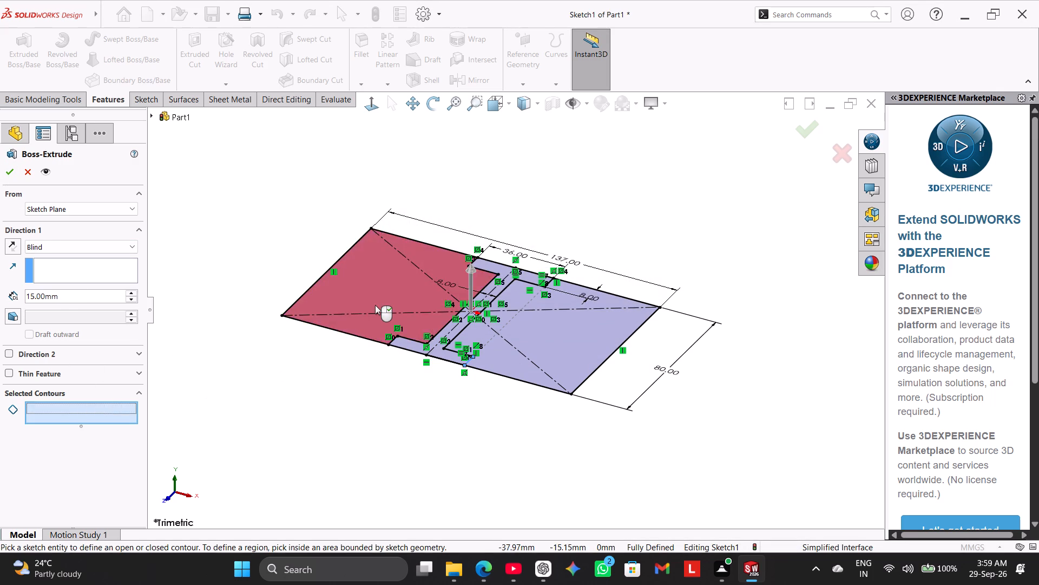
{"action": "left_click", "coordinate": [375, 305]}
{"action": "left_click", "coordinate": [499, 360]}
{"action": "middle_click_drag", "start_coordinate": [393, 399], "coordinate": [415, 362]}
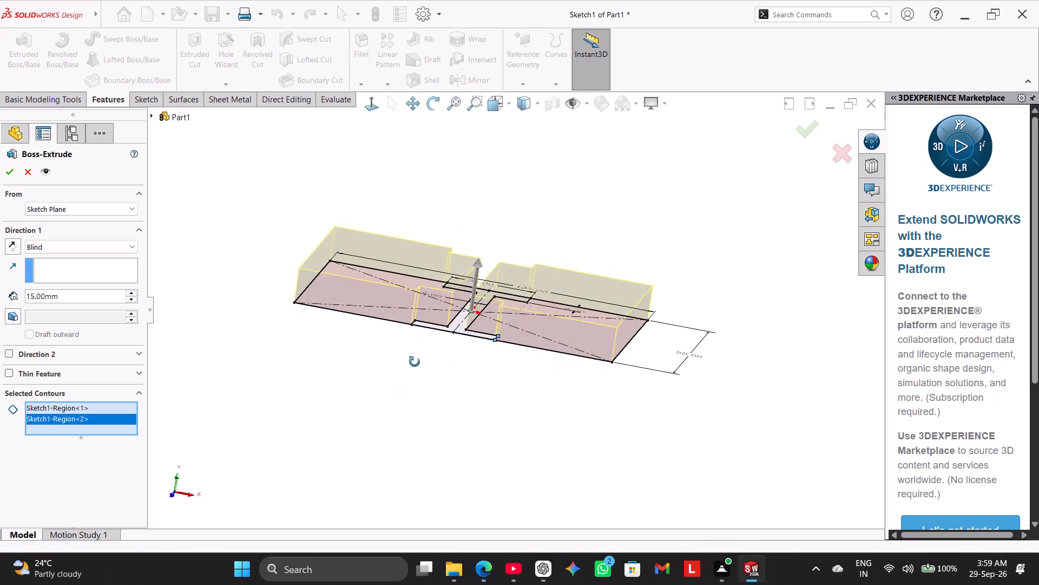
{"action": "middle_click_drag", "start_coordinate": [415, 362], "coordinate": [412, 434]}
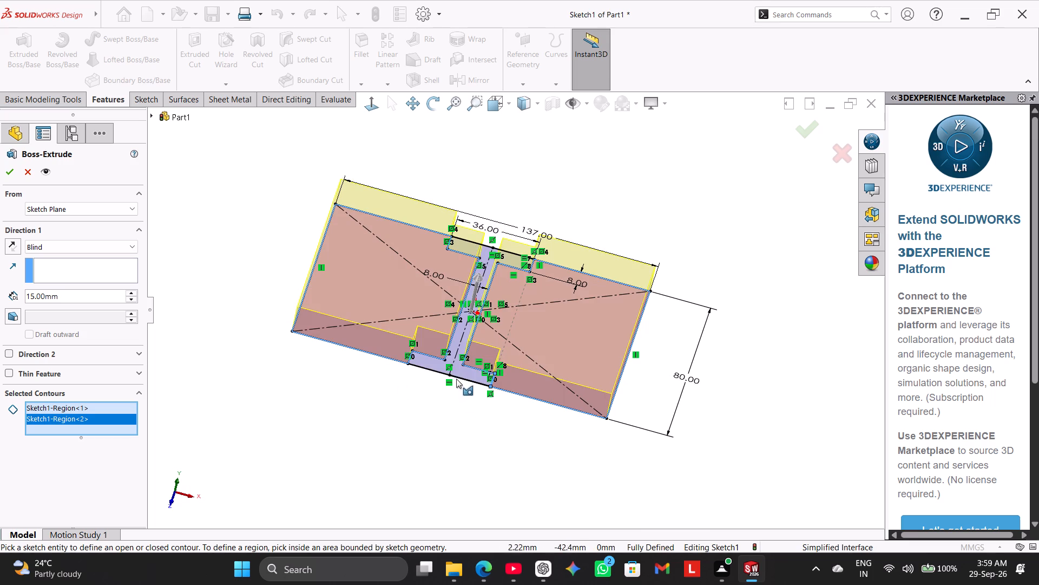
{"action": "left_click", "coordinate": [464, 373]}
{"action": "middle_click_drag", "start_coordinate": [377, 415], "coordinate": [364, 321]}
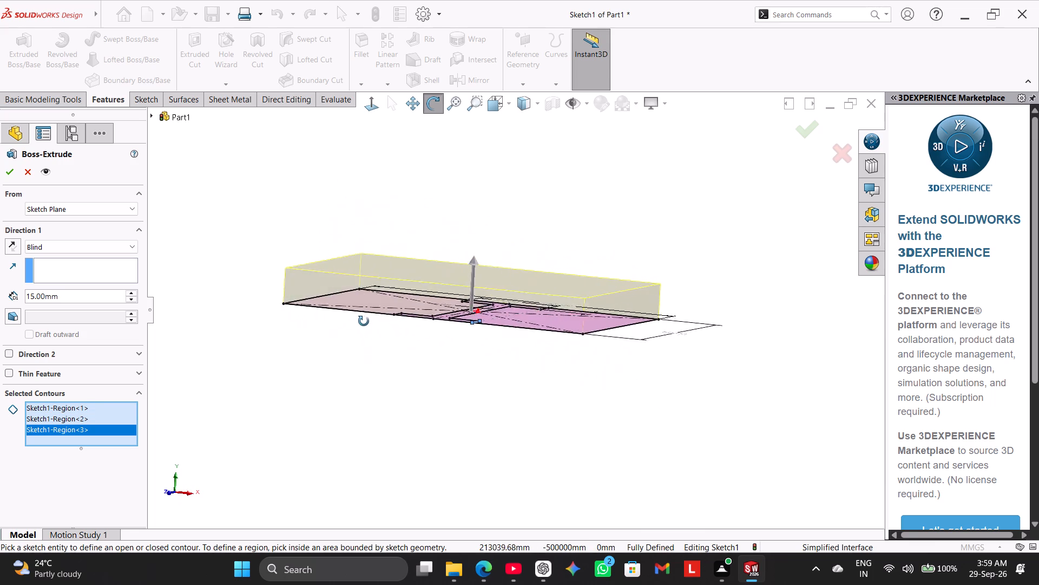
{"action": "middle_click_drag", "start_coordinate": [364, 321], "coordinate": [364, 315]}
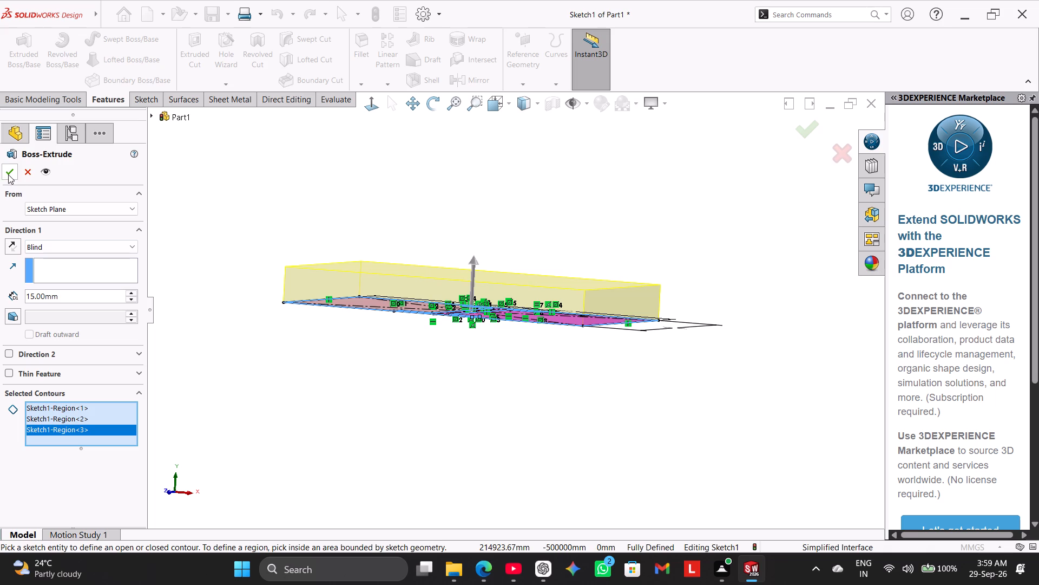
{"action": "left_click", "coordinate": [8, 174]}
{"action": "left_click", "coordinate": [242, 356]}
{"action": "middle_click_drag", "start_coordinate": [300, 382], "coordinate": [281, 416]}
{"action": "right_click_drag", "start_coordinate": [254, 422], "coordinate": [479, 299]}
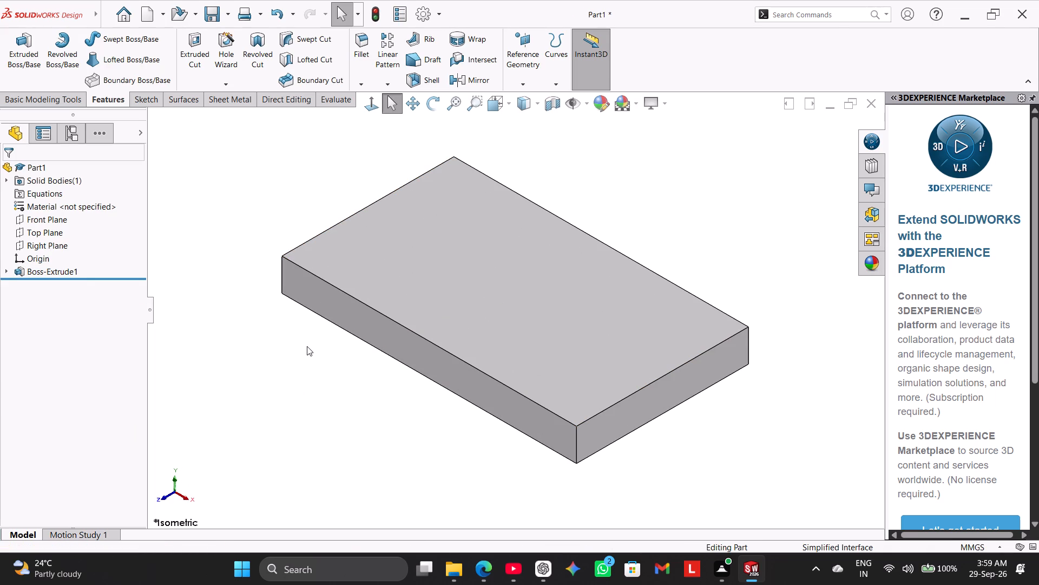
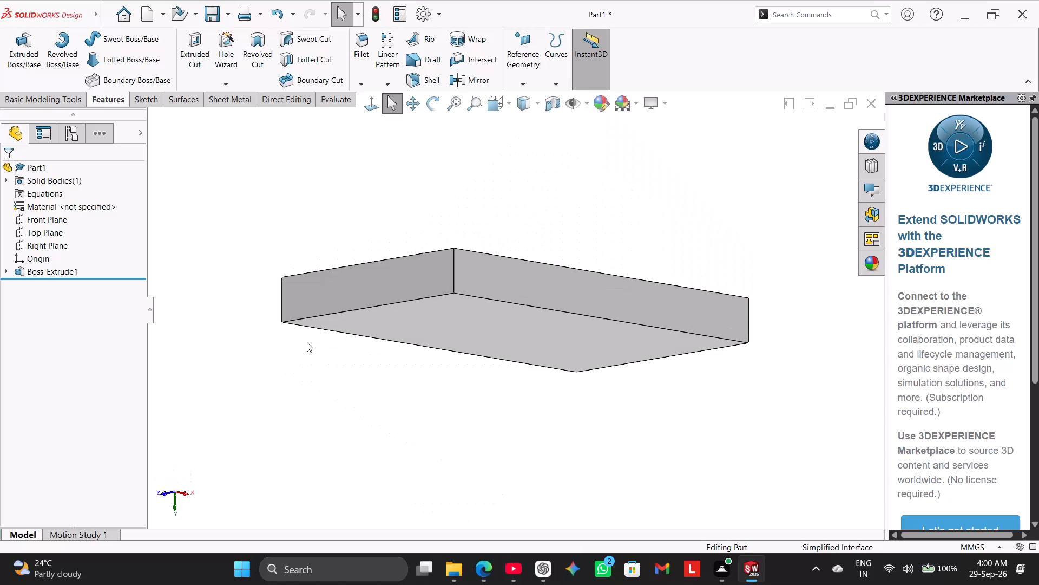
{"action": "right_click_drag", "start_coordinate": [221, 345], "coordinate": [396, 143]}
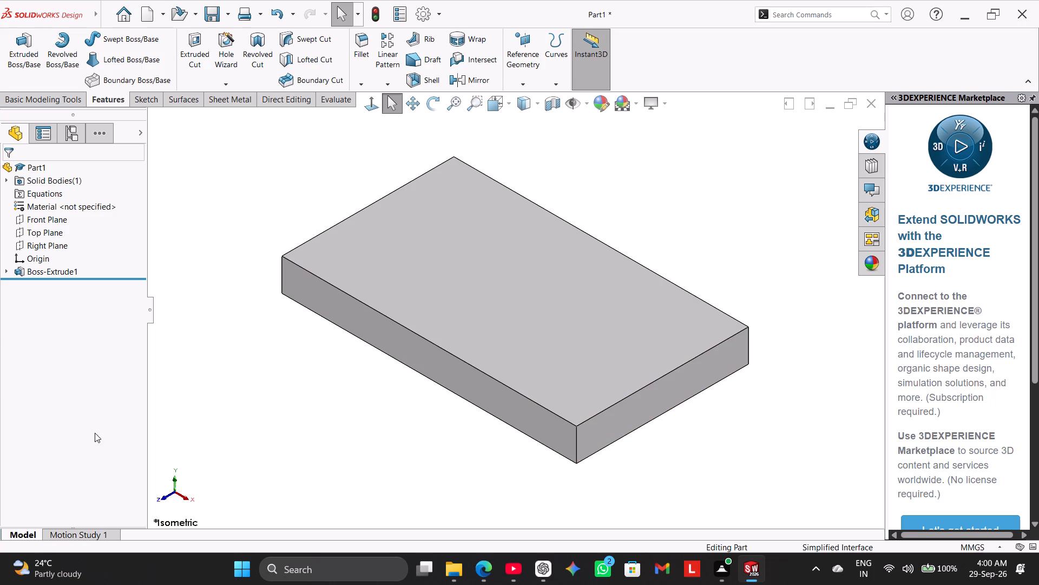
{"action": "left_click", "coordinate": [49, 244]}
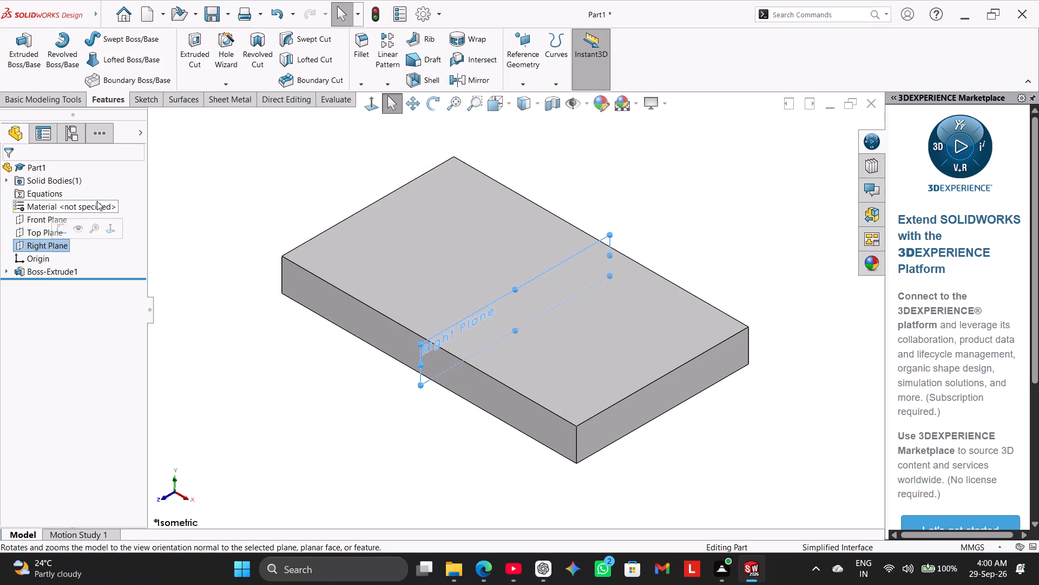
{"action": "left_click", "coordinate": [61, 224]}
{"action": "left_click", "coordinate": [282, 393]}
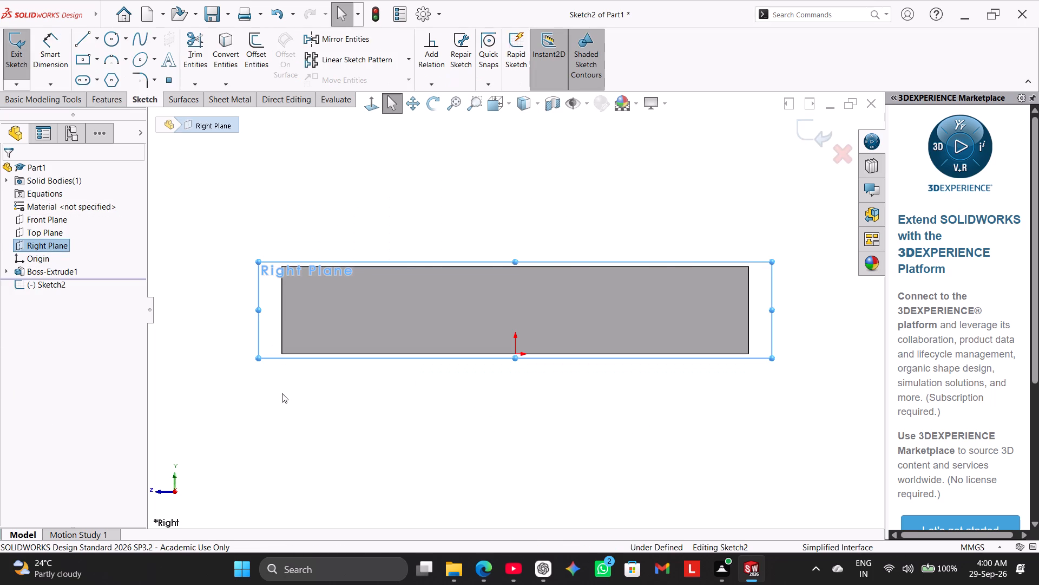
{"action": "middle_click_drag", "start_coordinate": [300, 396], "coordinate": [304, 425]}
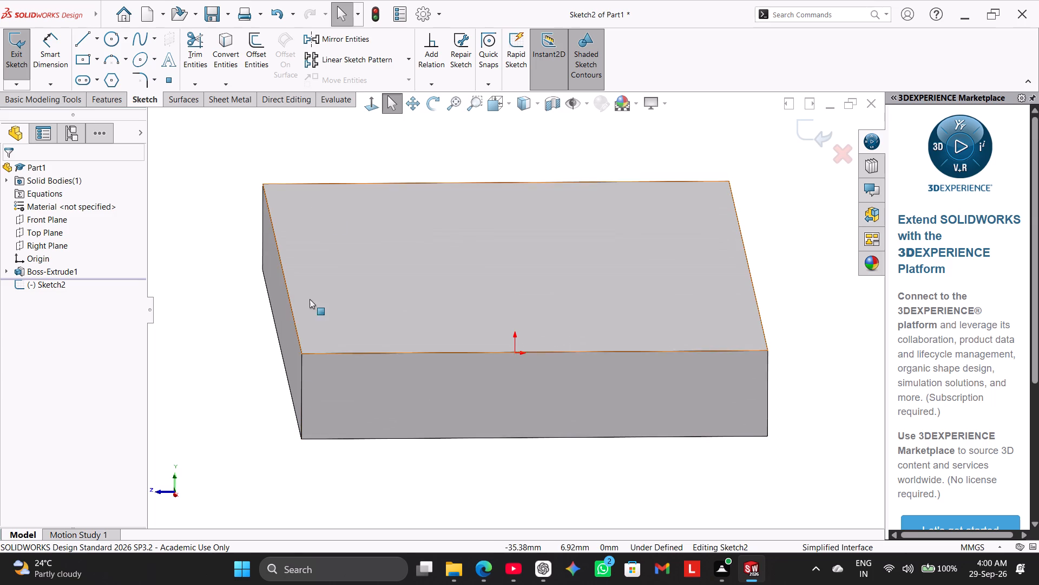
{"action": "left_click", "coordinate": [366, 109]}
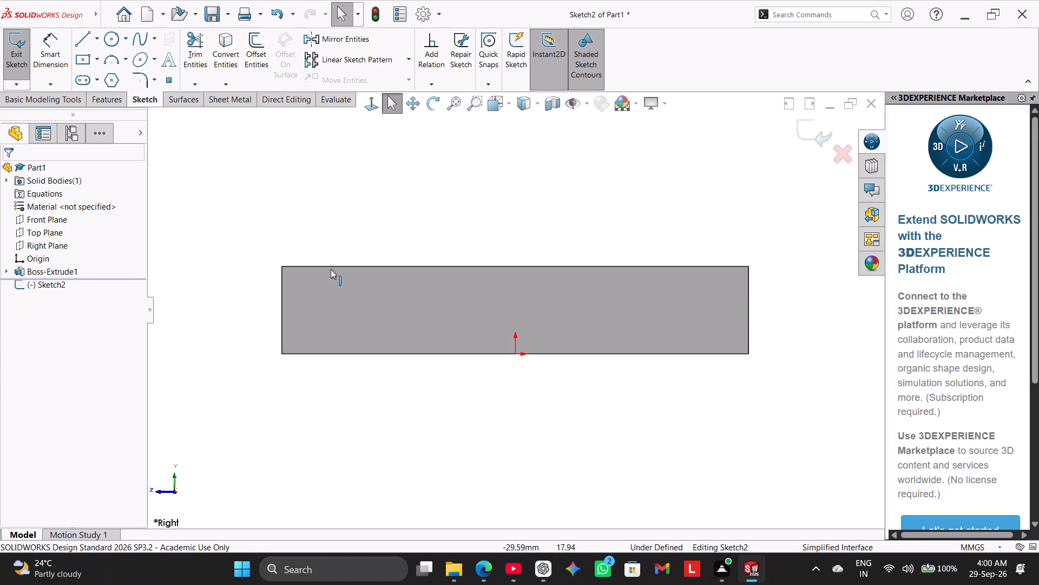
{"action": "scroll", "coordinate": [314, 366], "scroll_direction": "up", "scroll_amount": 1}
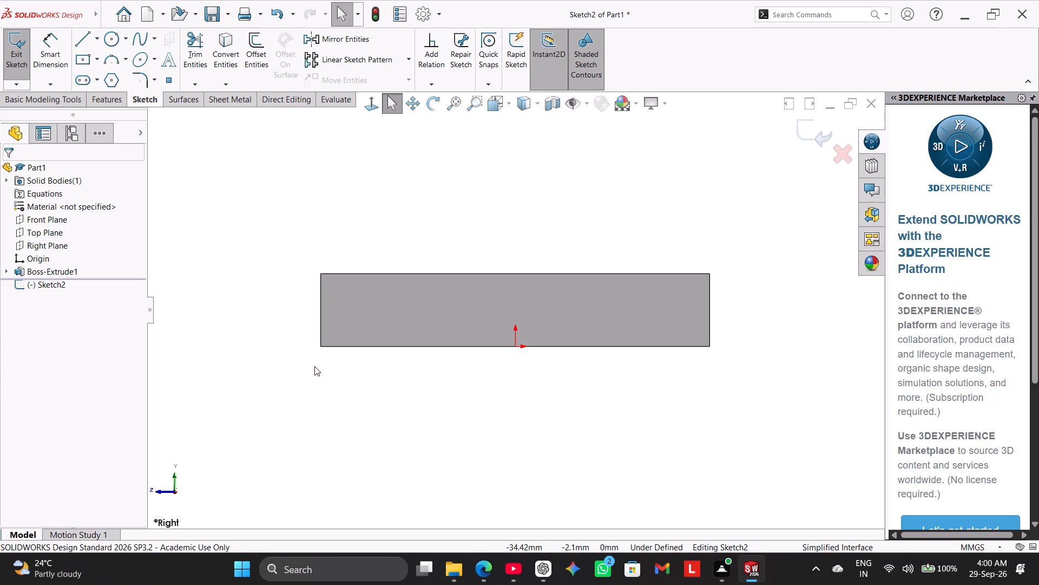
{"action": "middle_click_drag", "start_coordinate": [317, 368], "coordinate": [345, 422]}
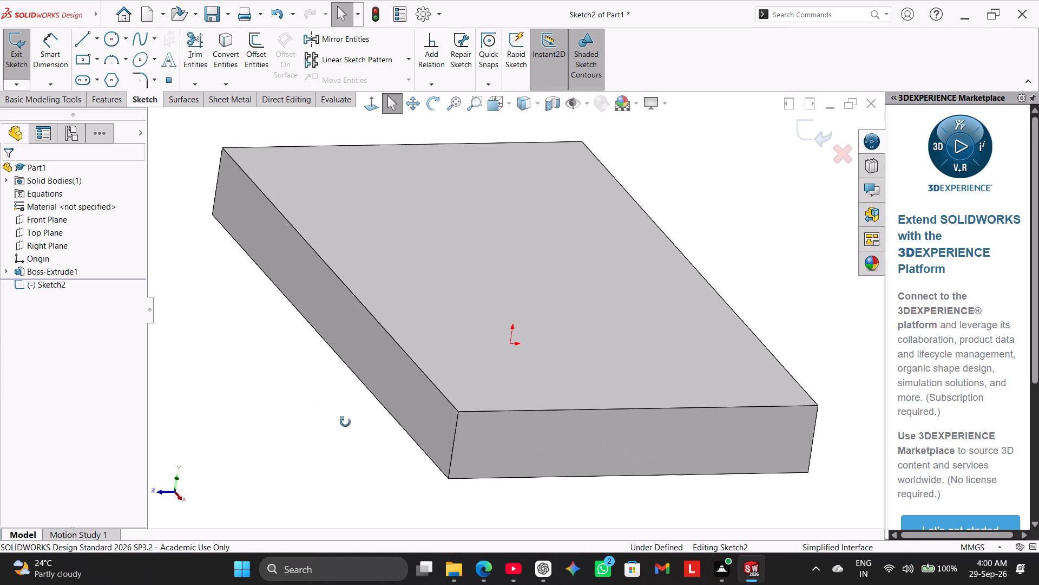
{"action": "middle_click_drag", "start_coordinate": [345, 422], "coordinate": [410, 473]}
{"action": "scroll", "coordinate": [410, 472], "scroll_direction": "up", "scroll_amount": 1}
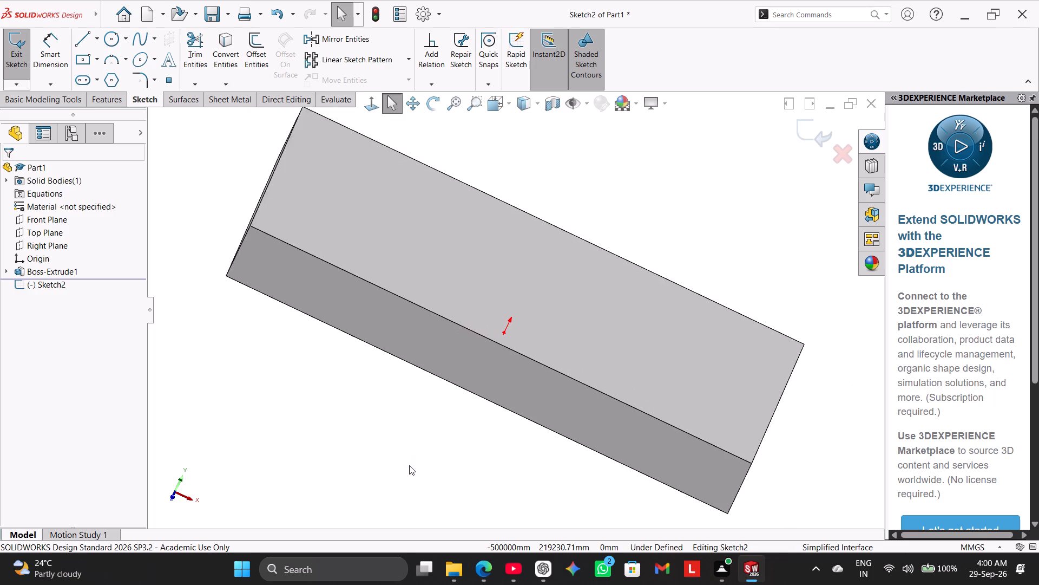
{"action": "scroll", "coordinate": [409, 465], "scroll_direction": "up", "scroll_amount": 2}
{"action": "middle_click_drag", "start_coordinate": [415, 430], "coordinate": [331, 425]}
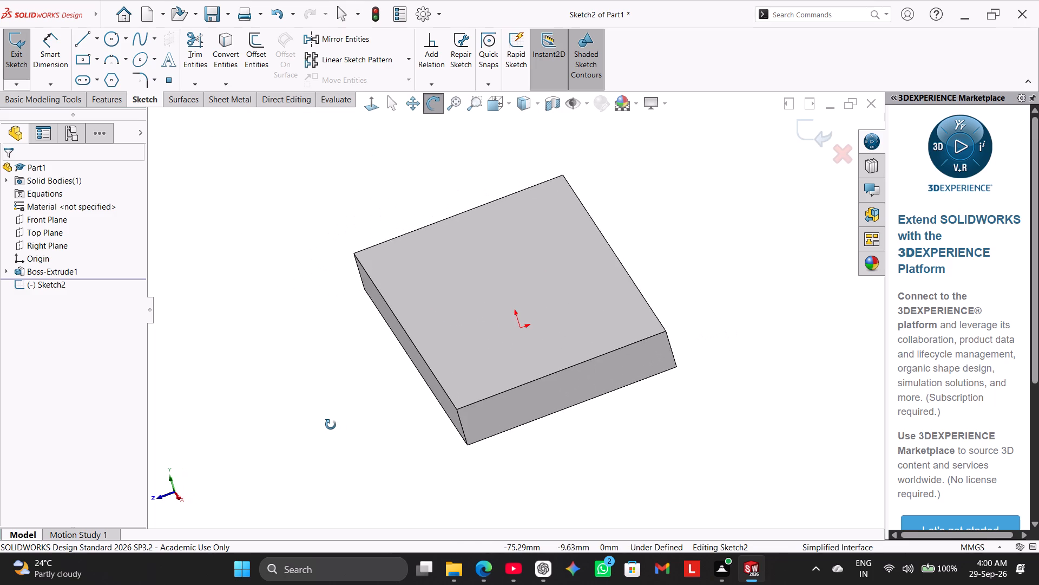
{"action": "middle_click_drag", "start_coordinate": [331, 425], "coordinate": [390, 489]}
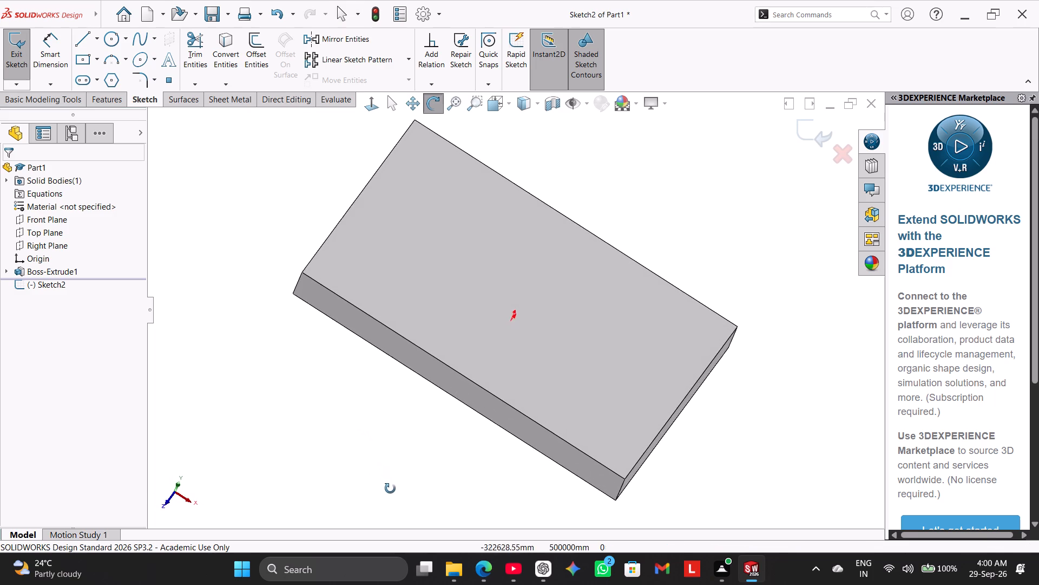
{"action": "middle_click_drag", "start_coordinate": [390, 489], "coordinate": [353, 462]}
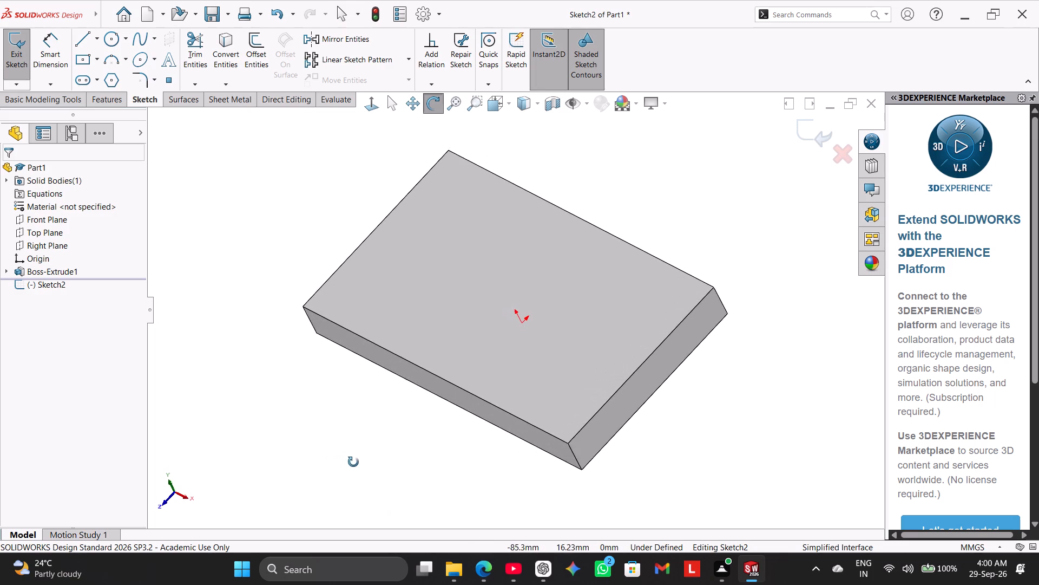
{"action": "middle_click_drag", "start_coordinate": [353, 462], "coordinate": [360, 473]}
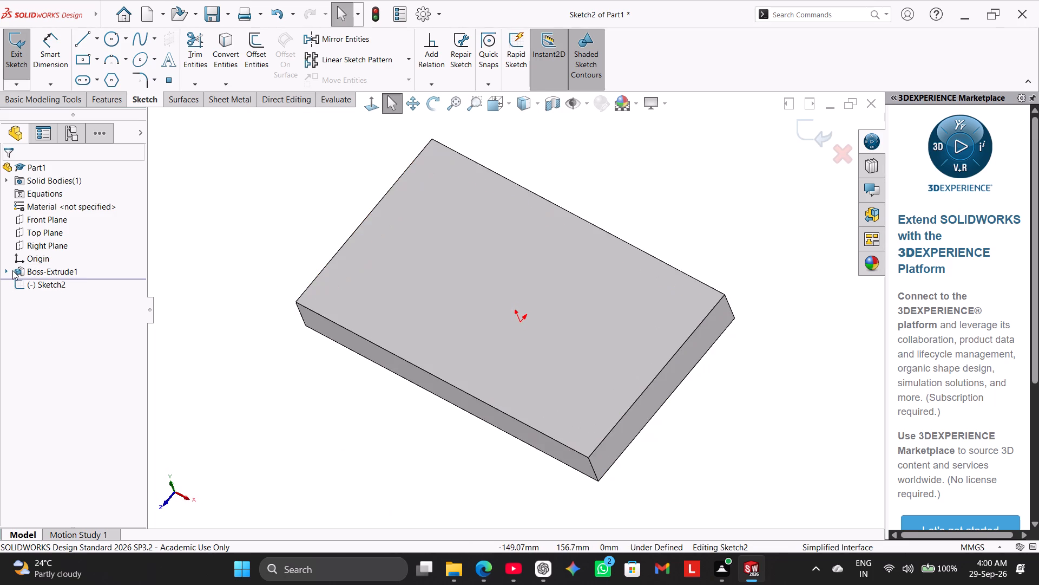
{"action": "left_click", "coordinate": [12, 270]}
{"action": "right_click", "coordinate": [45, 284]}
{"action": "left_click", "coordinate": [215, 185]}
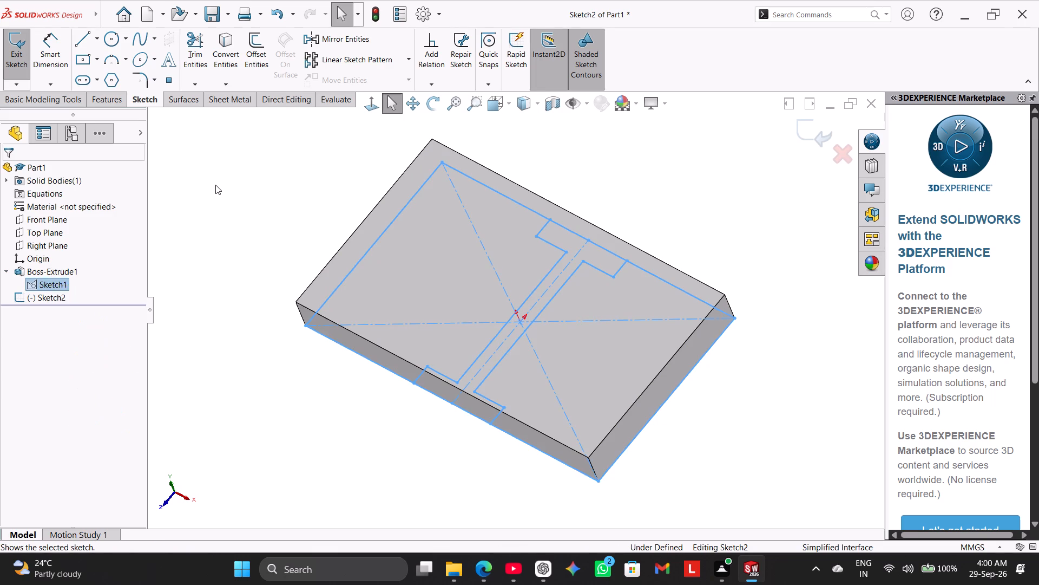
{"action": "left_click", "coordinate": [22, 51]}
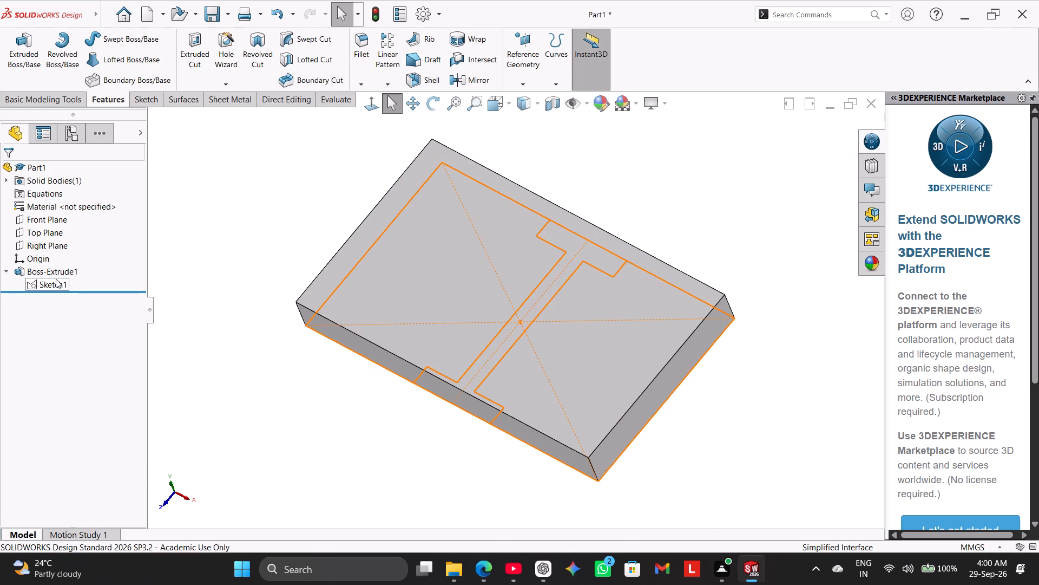
Open the block's base sketch to review its stepped profile and dimensions, exit it, and return to the isometric view.
{"action": "right_click", "coordinate": [56, 279]}
{"action": "left_click", "coordinate": [73, 249]}
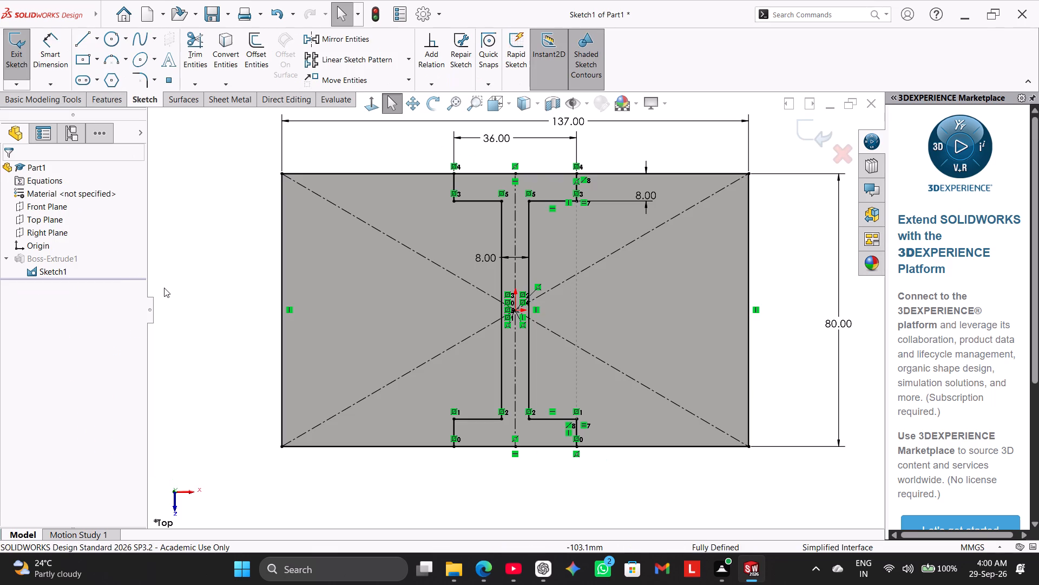
{"action": "left_click", "coordinate": [164, 288]}
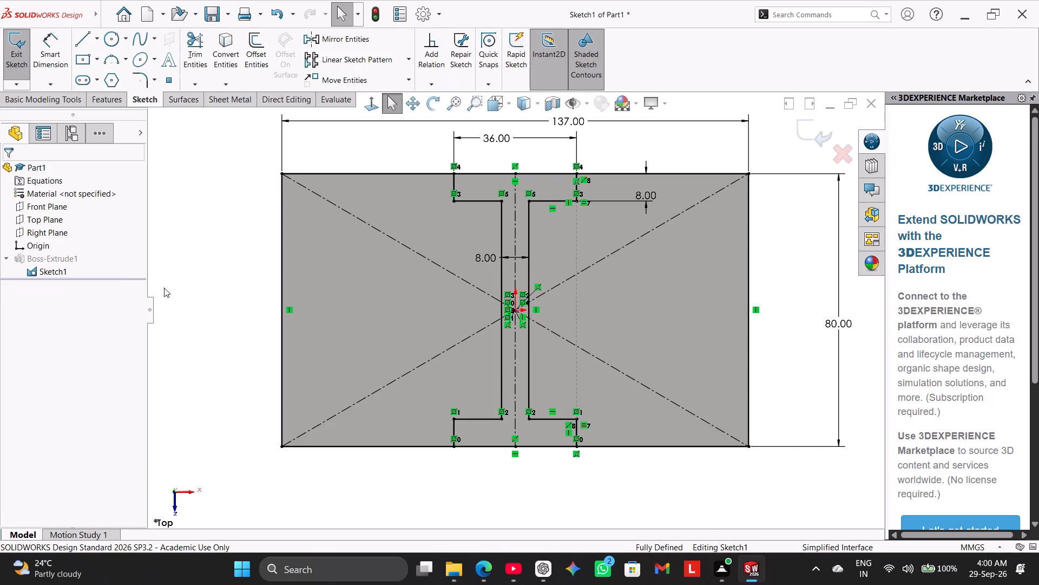
{"action": "left_click", "coordinate": [12, 45]}
{"action": "middle_click", "coordinate": [186, 319]}
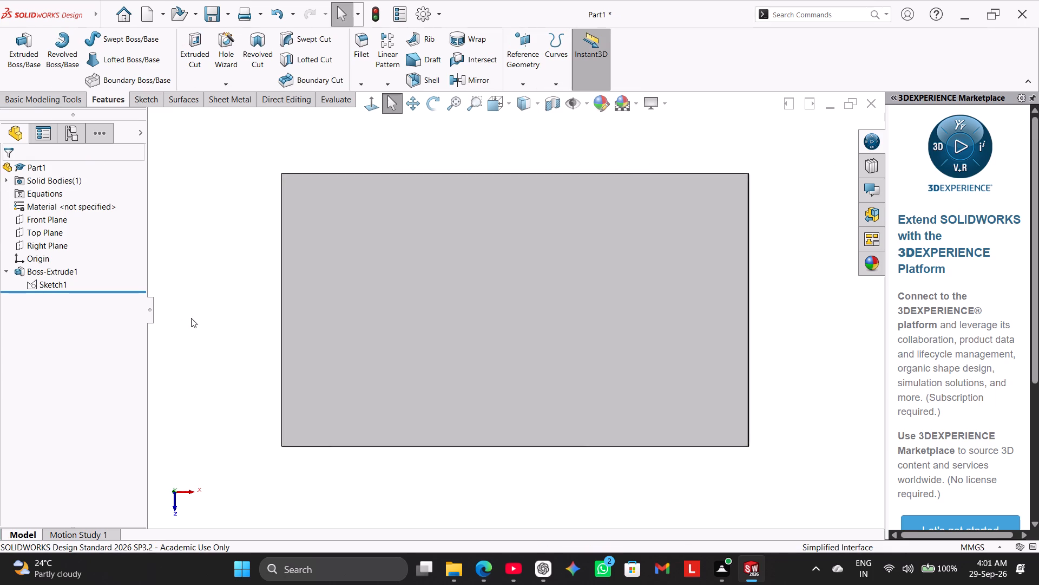
{"action": "middle_click_drag", "start_coordinate": [191, 318], "coordinate": [163, 275]}
{"action": "middle_click_drag", "start_coordinate": [216, 308], "coordinate": [205, 304]}
{"action": "right_click_drag", "start_coordinate": [228, 330], "coordinate": [302, 297]}
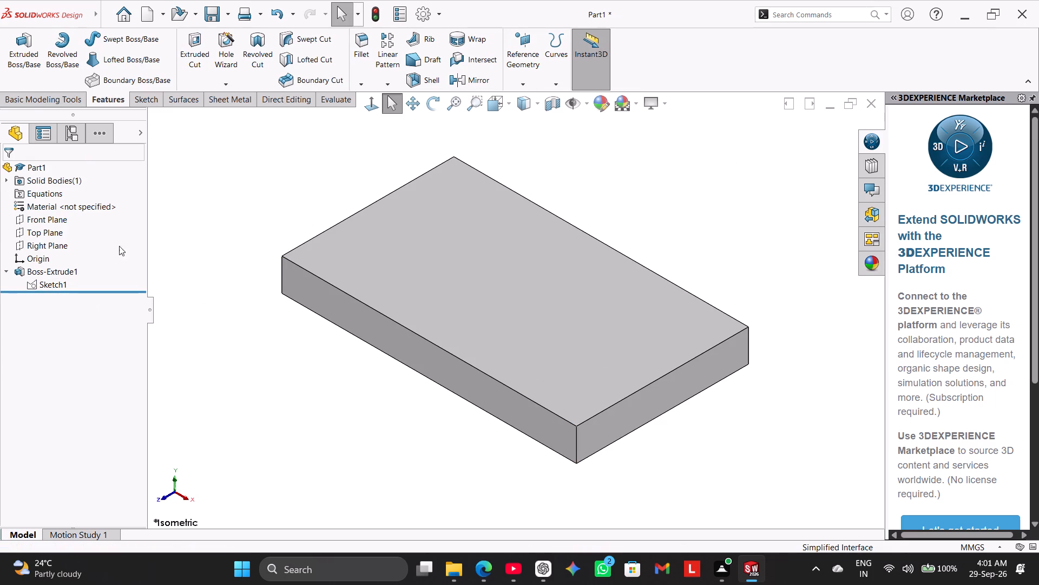
On the Right Plane, sketch a vertical line about 44 mm long up from the block's bottom edge, about 2.4 mm from the origin toward +Z.
{"action": "left_click", "coordinate": [54, 245]}
{"action": "left_click", "coordinate": [65, 230]}
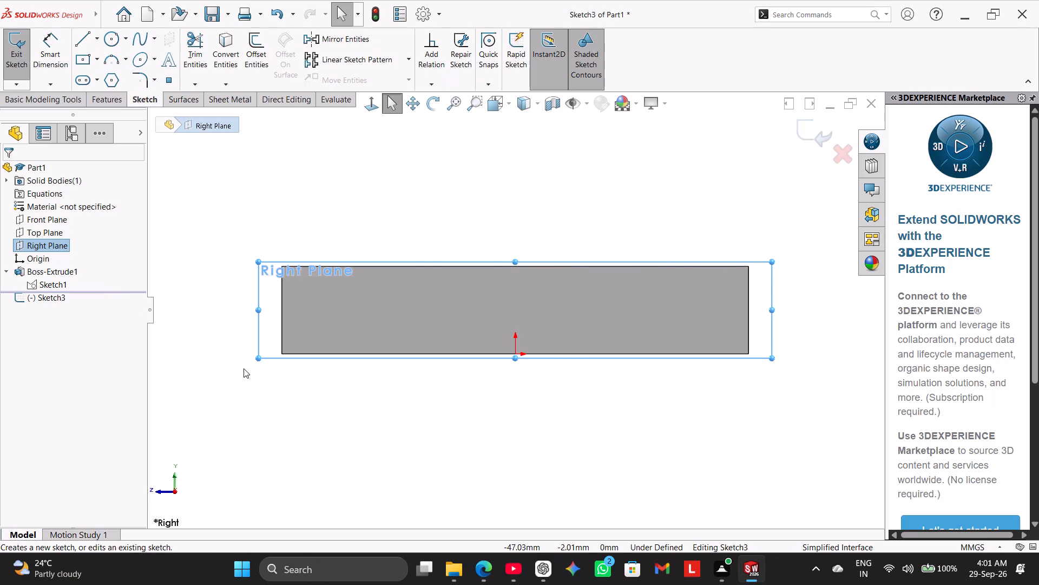
{"action": "left_click", "coordinate": [267, 414]}
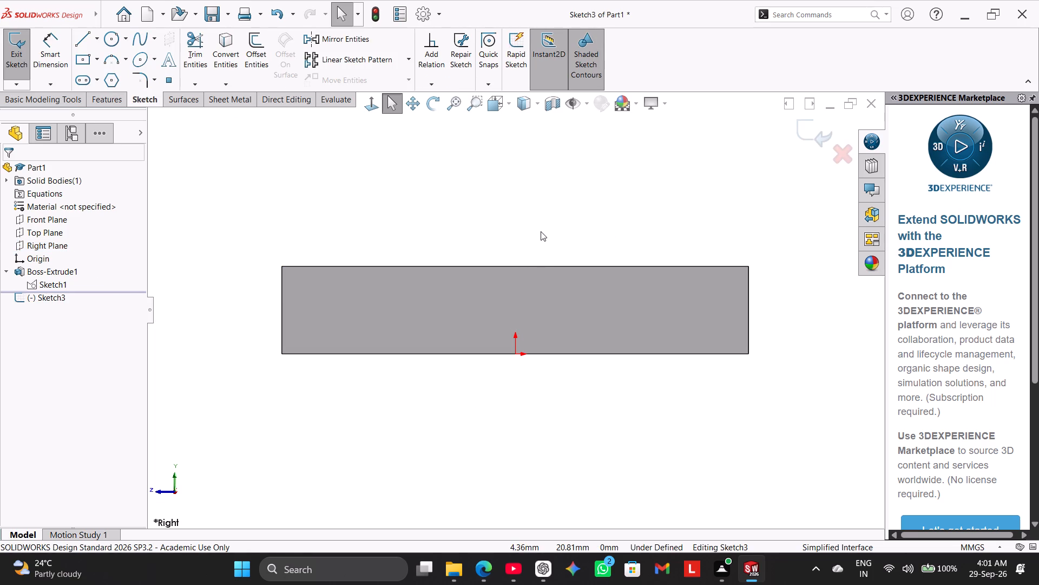
{"action": "scroll", "coordinate": [541, 231], "scroll_direction": "up", "scroll_amount": 1}
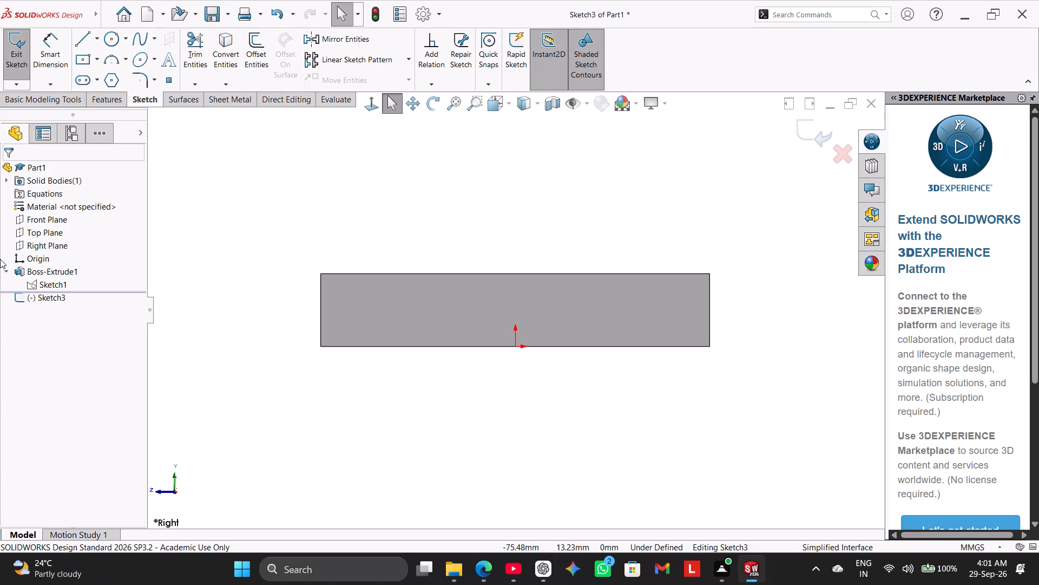
{"action": "left_click", "coordinate": [96, 38]}
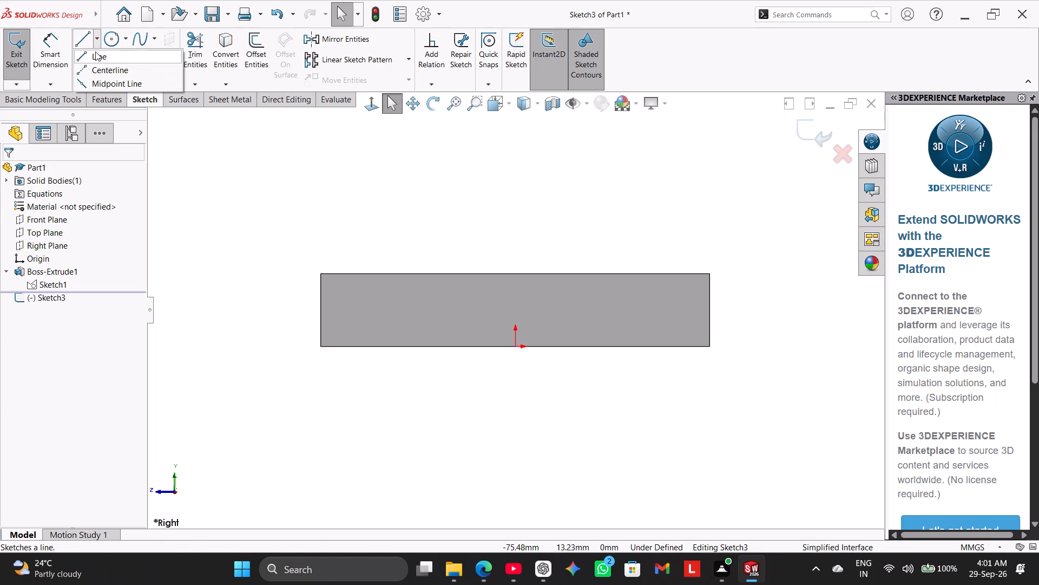
{"action": "left_click", "coordinate": [95, 52]}
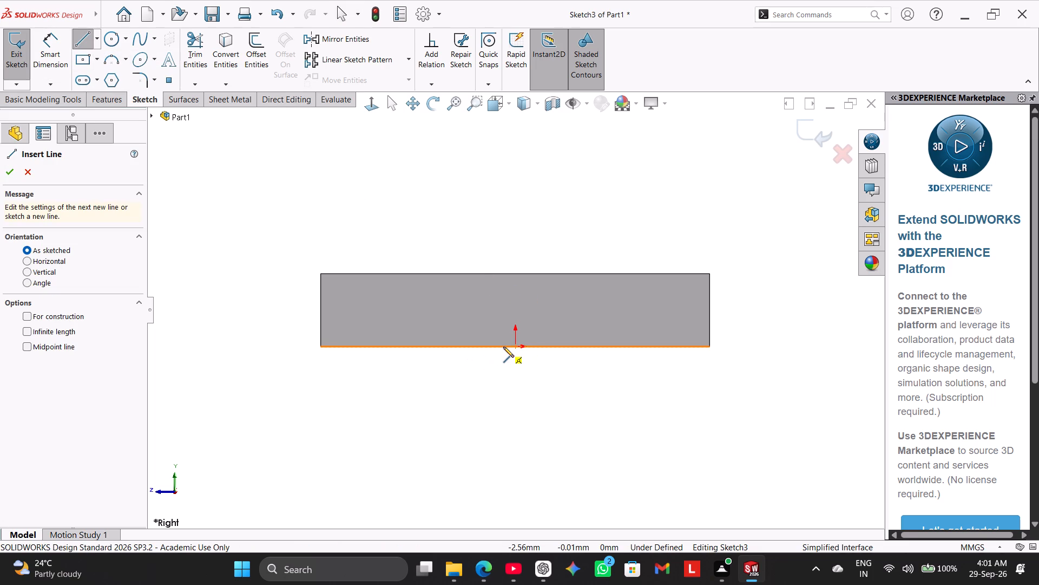
{"action": "left_click", "coordinate": [503, 347]}
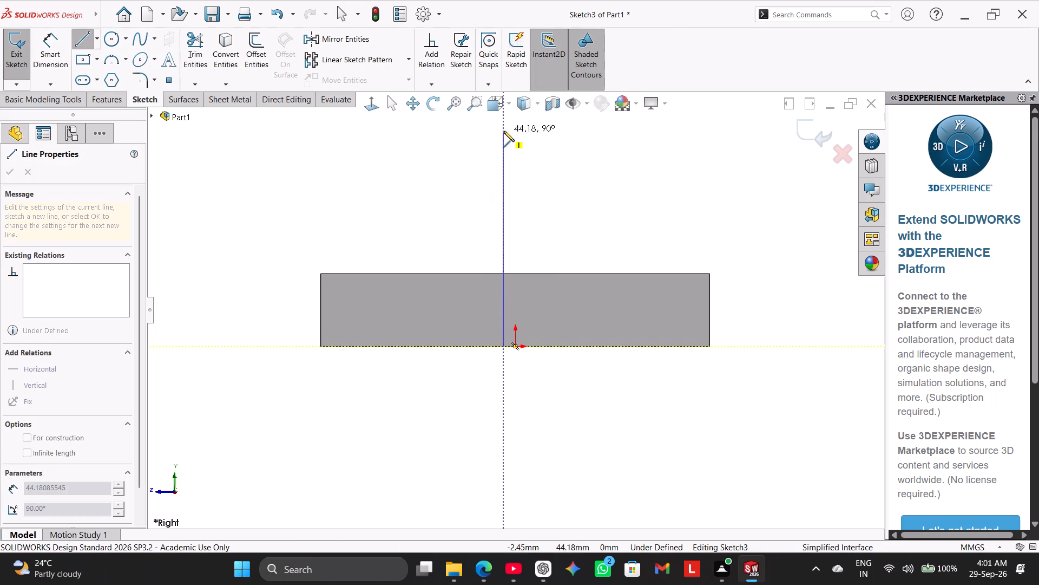
{"action": "left_click", "coordinate": [504, 131]}
{"action": "right_click", "coordinate": [522, 135]}
{"action": "left_click", "coordinate": [548, 141]}
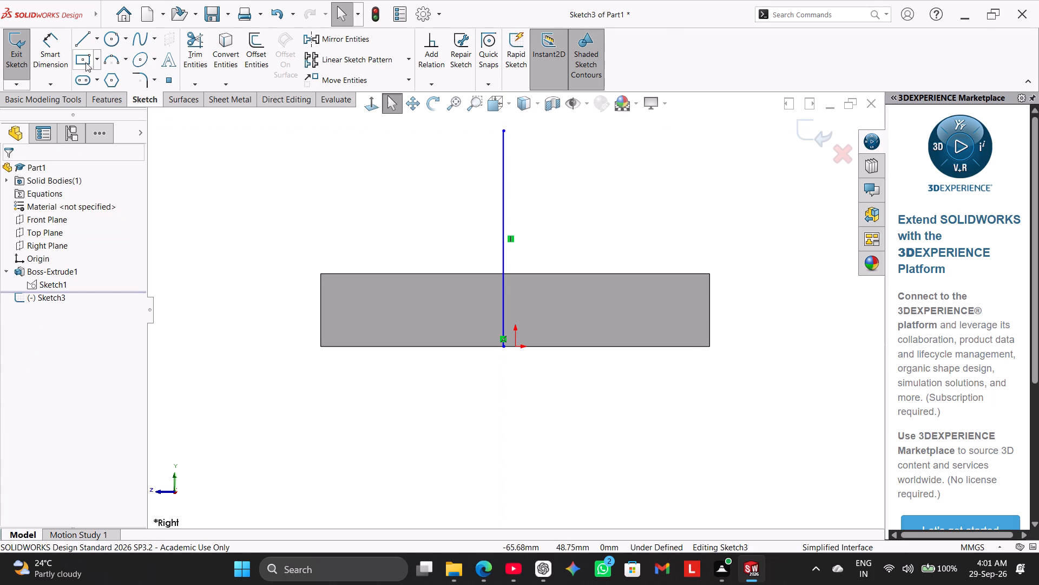
Dimension the vertical line's lower endpoint 5 mm horizontally from the origin.
{"action": "left_click_drag", "start_coordinate": [57, 44], "coordinate": [62, 49]}
{"action": "left_click", "coordinate": [516, 347]}
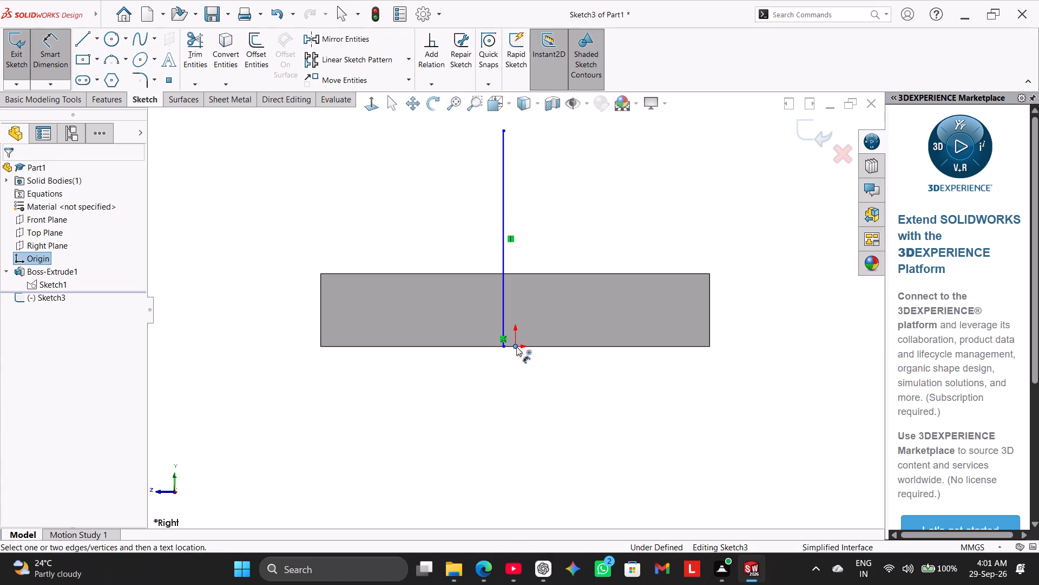
{"action": "left_click", "coordinate": [503, 348]}
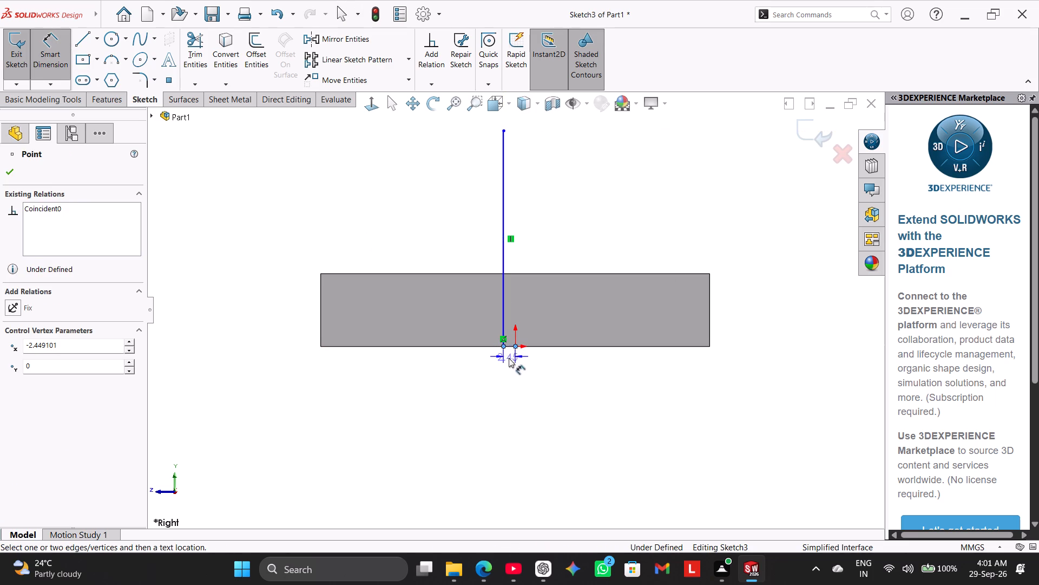
{"action": "left_click", "coordinate": [510, 370]}
{"action": "key", "text": "5"}
{"action": "key", "text": "Return"}
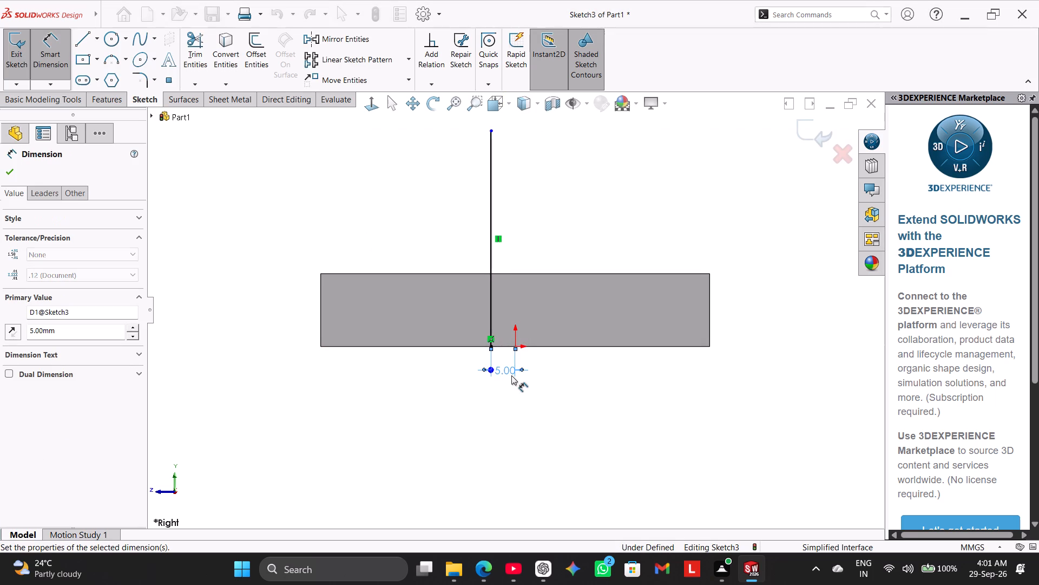
{"action": "right_click", "coordinate": [556, 228]}
{"action": "left_click", "coordinate": [591, 261]}
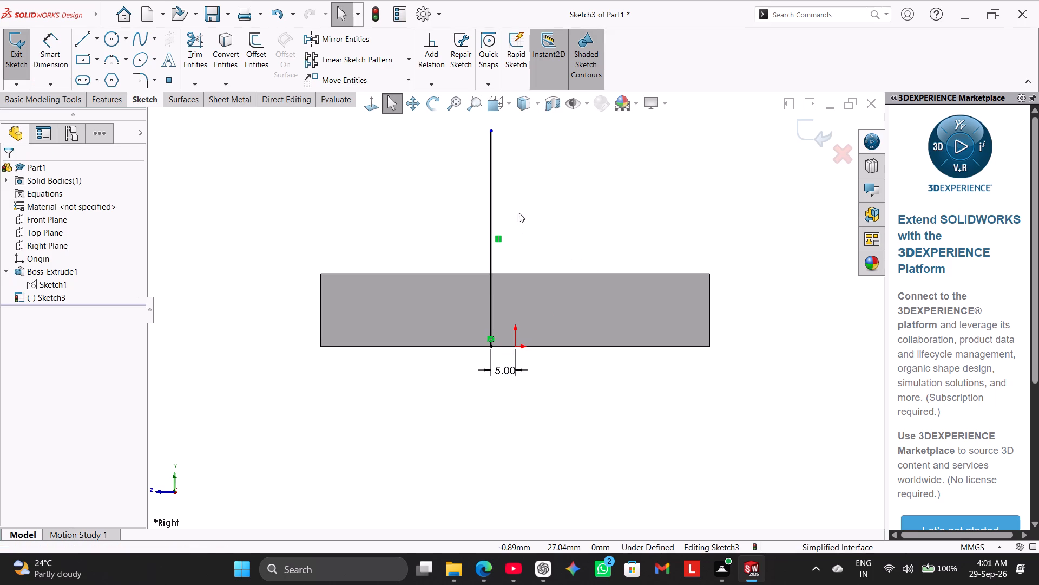
Convert the vertical line to construction geometry.
{"action": "scroll", "coordinate": [531, 210], "scroll_direction": "up", "scroll_amount": 1}
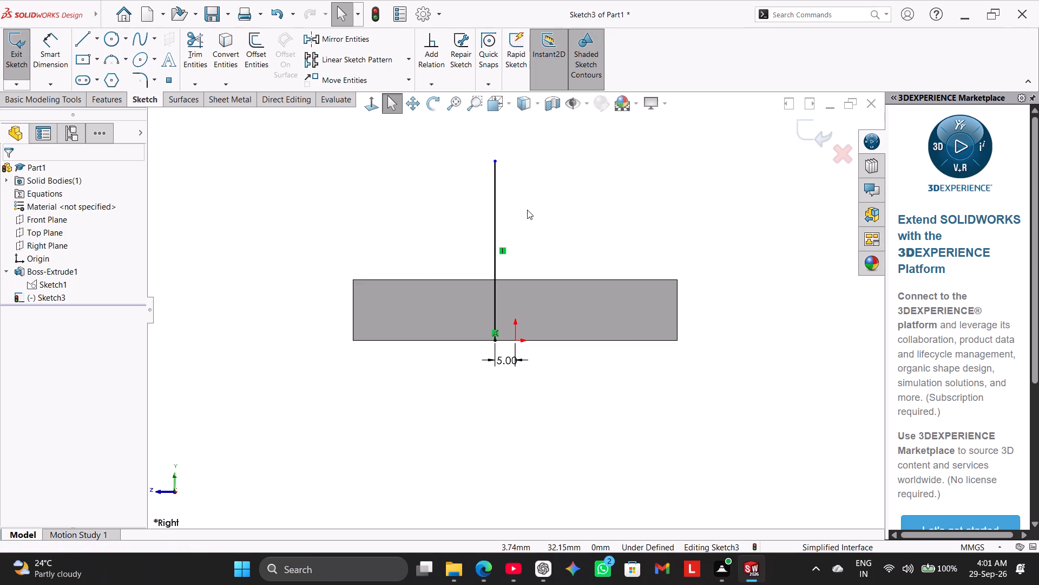
{"action": "right_click", "coordinate": [492, 187]}
{"action": "left_click", "coordinate": [516, 172]}
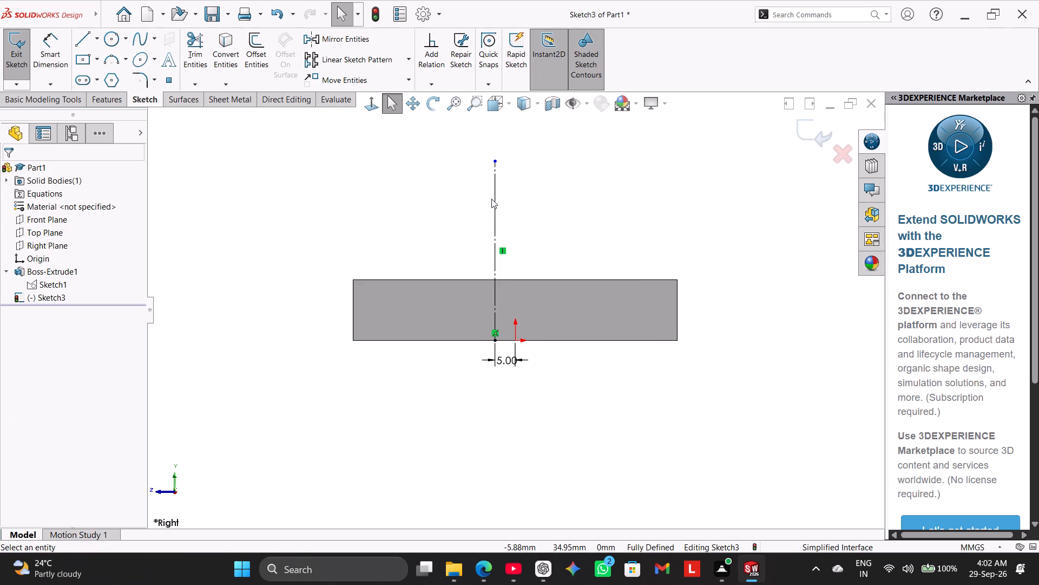
Dimension the vertical construction line's length as 96 mm.
{"action": "left_click_drag", "start_coordinate": [50, 54], "coordinate": [58, 66]}
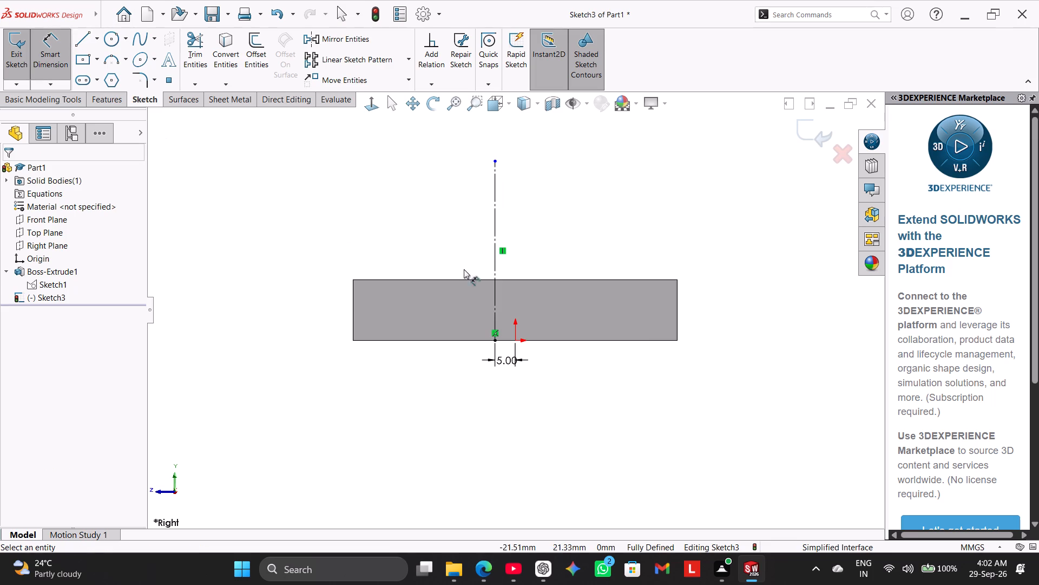
{"action": "left_click", "coordinate": [494, 240]}
{"action": "left_click", "coordinate": [293, 237]}
{"action": "type", "text": "96"}
{"action": "key", "text": "Return"}
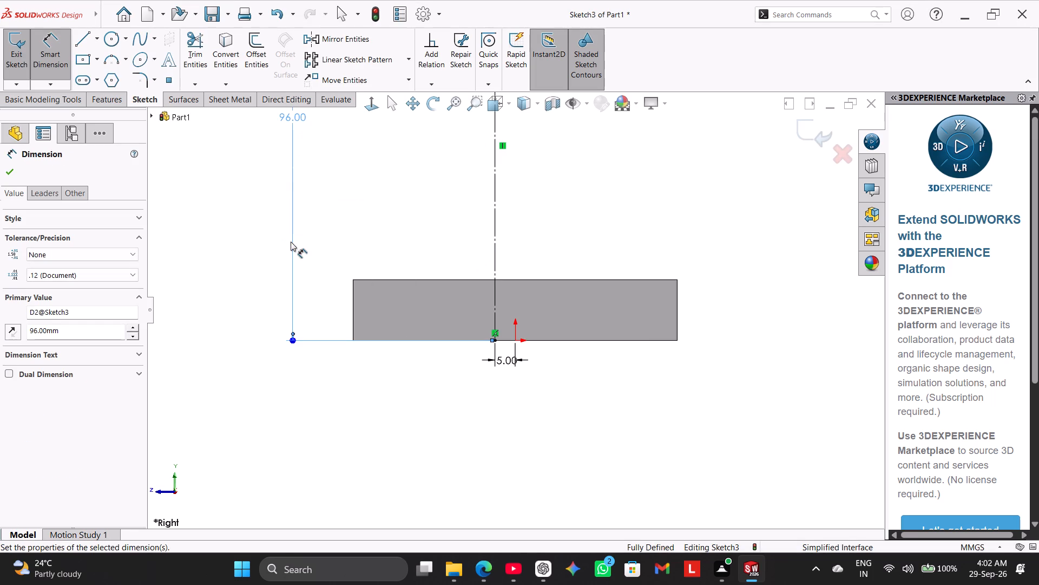
{"action": "scroll", "coordinate": [593, 257], "scroll_direction": "up", "scroll_amount": 5}
{"action": "scroll", "coordinate": [565, 191], "scroll_direction": "down", "scroll_amount": 1}
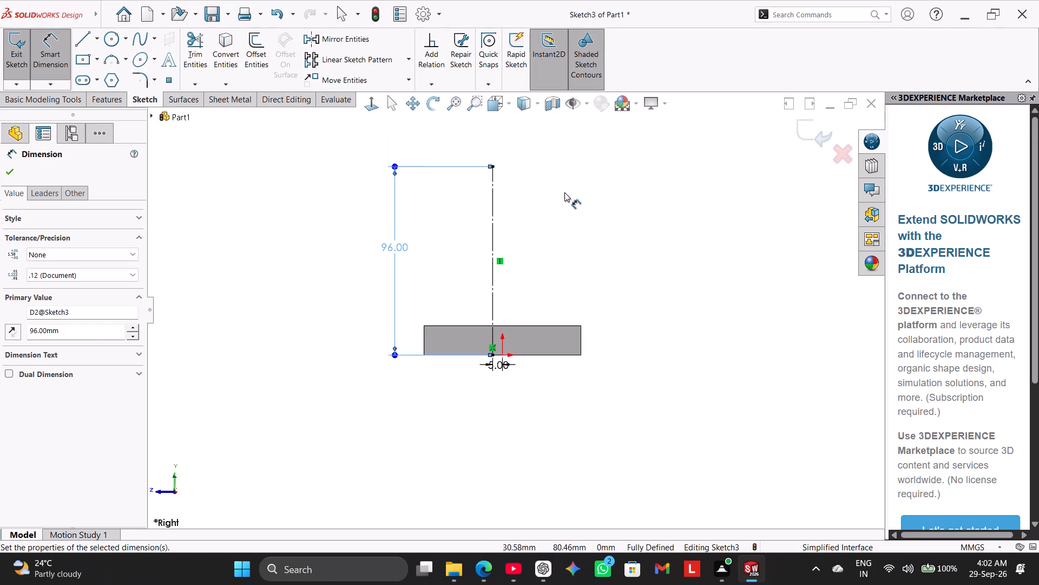
{"action": "scroll", "coordinate": [564, 192], "scroll_direction": "down", "scroll_amount": 1}
{"action": "left_click", "coordinate": [553, 197]}
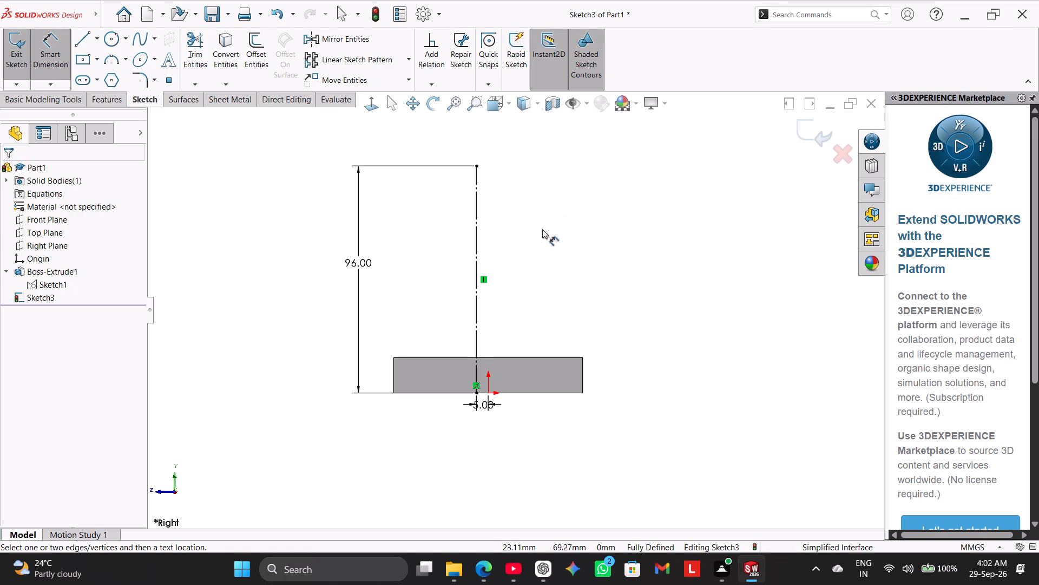
Sketch an inclined construction line about 120 mm long from the vertical centerline's top endpoint, rising about 24° toward −Z.
{"action": "left_click", "coordinate": [80, 41]}
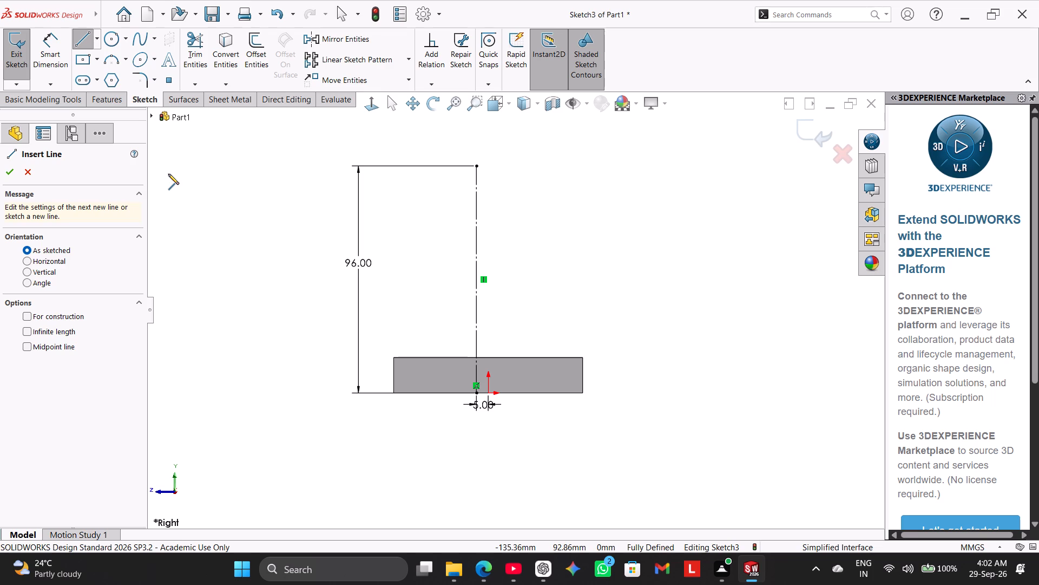
{"action": "left_click", "coordinate": [71, 309]}
{"action": "left_click", "coordinate": [73, 315]}
{"action": "scroll", "coordinate": [555, 222], "scroll_direction": "up", "scroll_amount": 2}
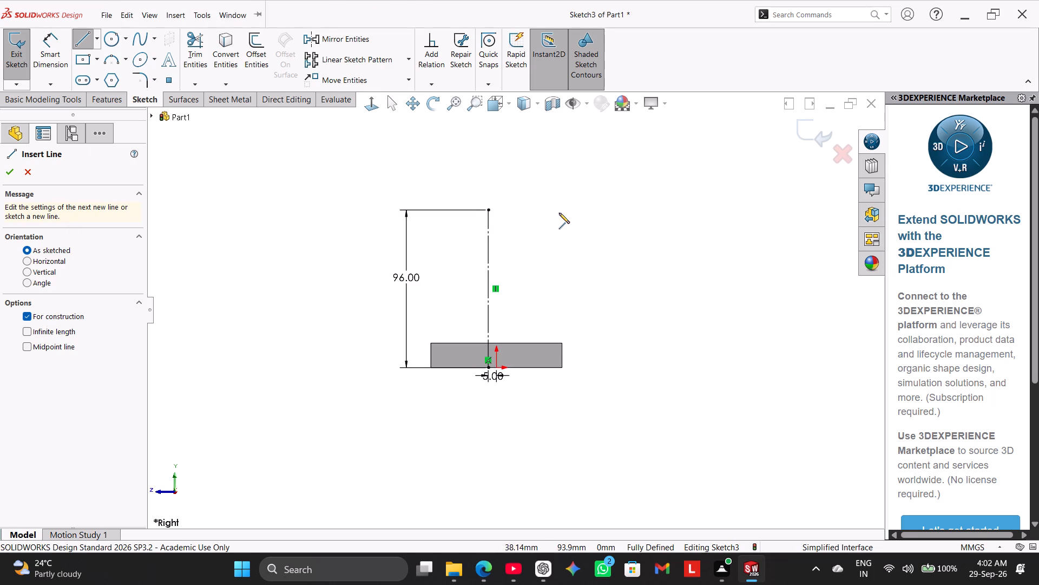
{"action": "left_click", "coordinate": [490, 208]}
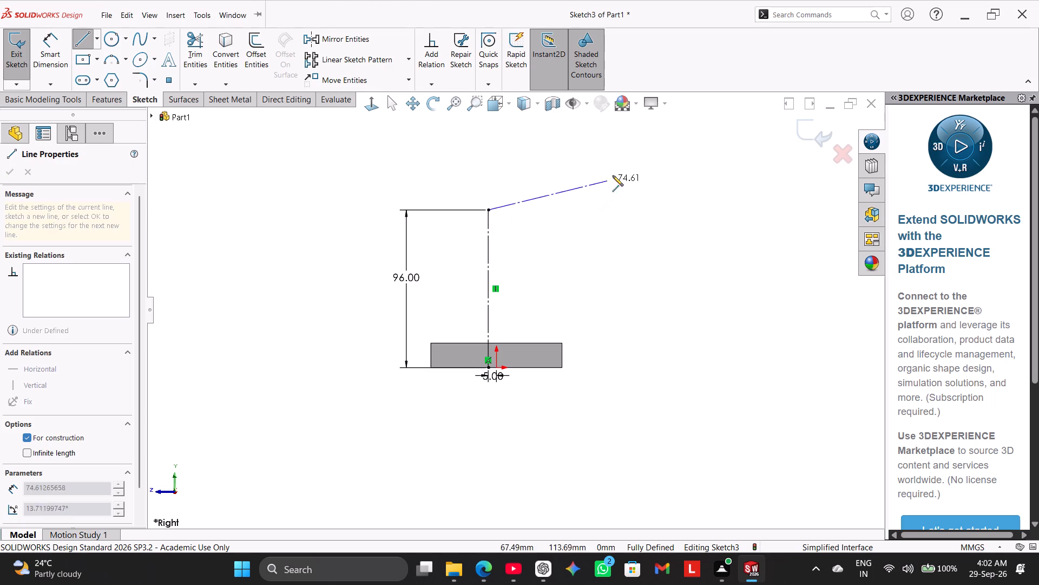
{"action": "left_click", "coordinate": [669, 129]}
{"action": "right_click", "coordinate": [688, 138]}
{"action": "left_click", "coordinate": [714, 151]}
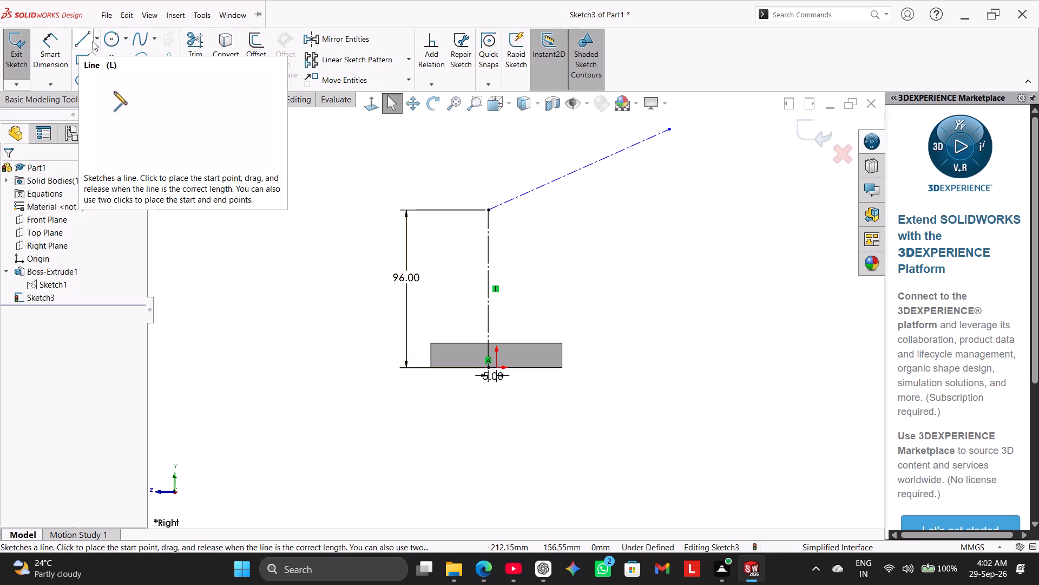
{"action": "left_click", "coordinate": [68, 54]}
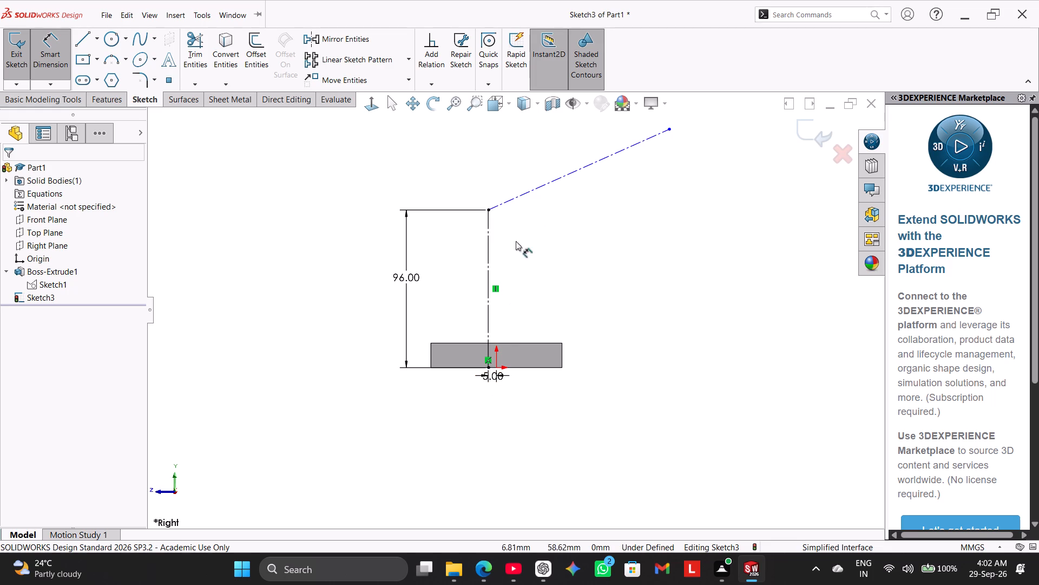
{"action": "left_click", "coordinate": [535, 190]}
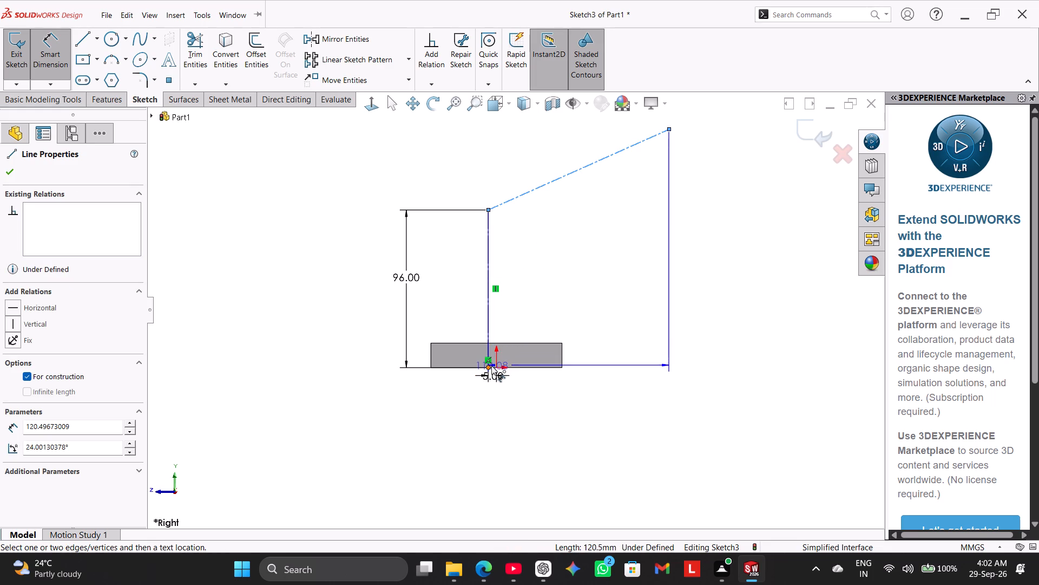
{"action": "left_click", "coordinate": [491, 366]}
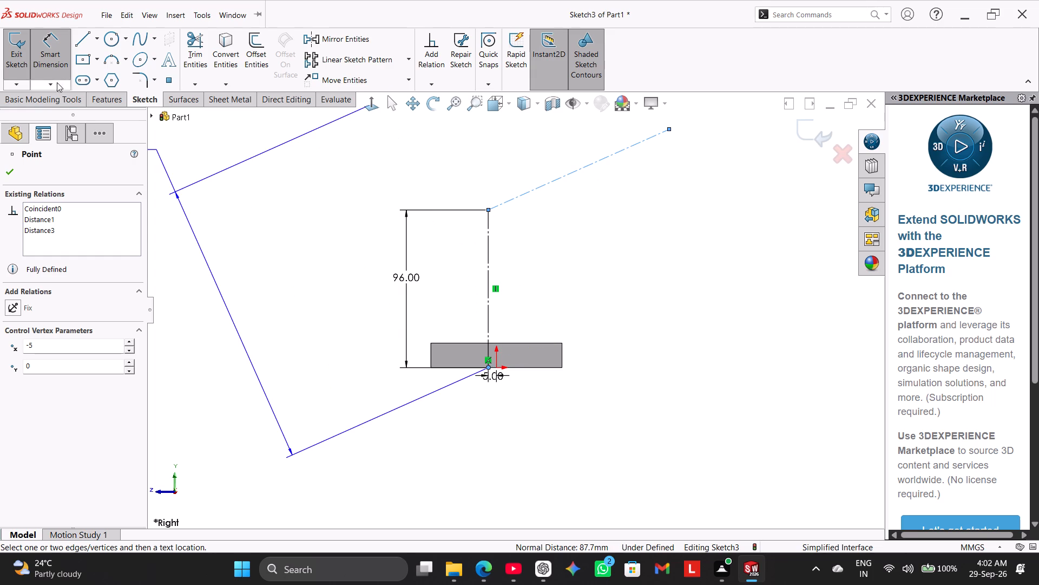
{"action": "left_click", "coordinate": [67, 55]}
Dimension the inclined construction line at 20° from the block's bottom edge and exit the sketch.
{"action": "left_click", "coordinate": [52, 48]}
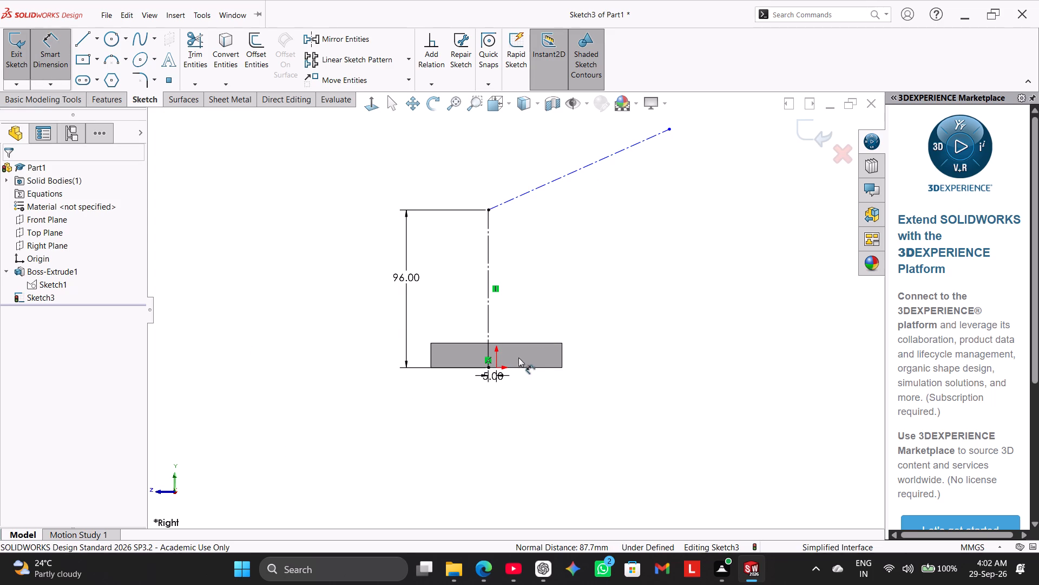
{"action": "left_click", "coordinate": [541, 368]}
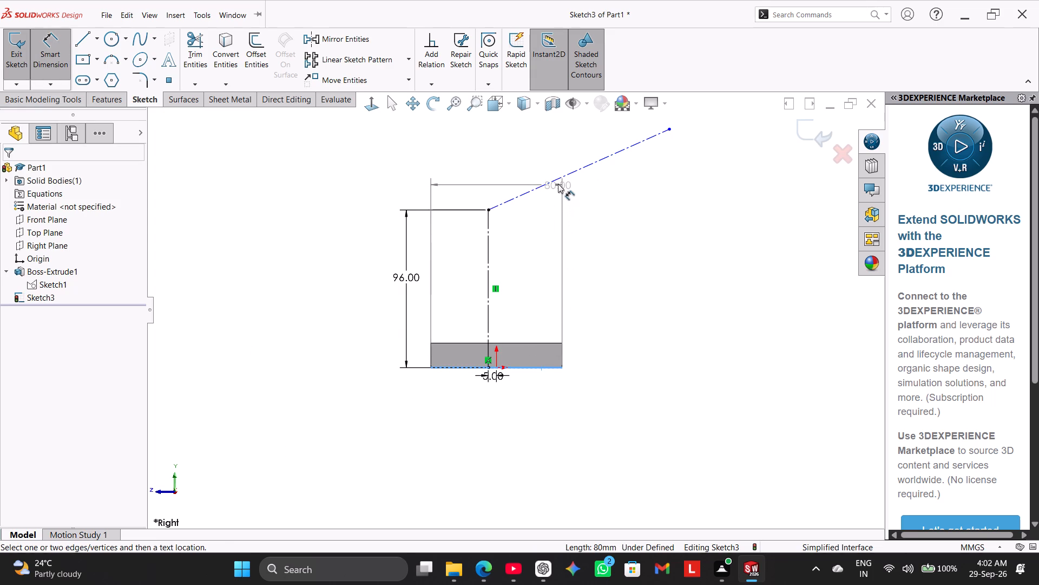
{"action": "left_click", "coordinate": [557, 180]}
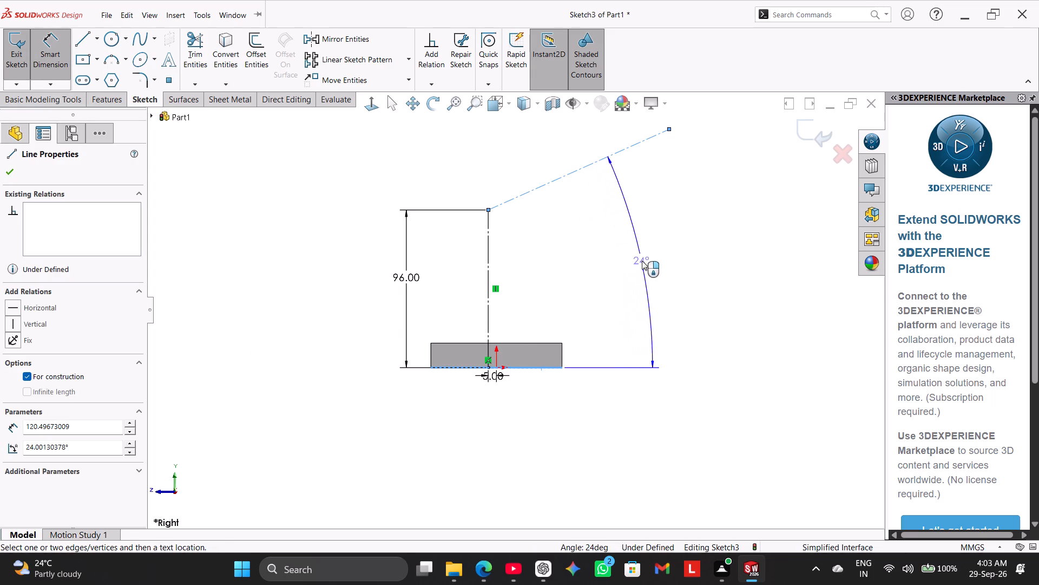
{"action": "left_click", "coordinate": [653, 262]}
{"action": "type", "text": "20"}
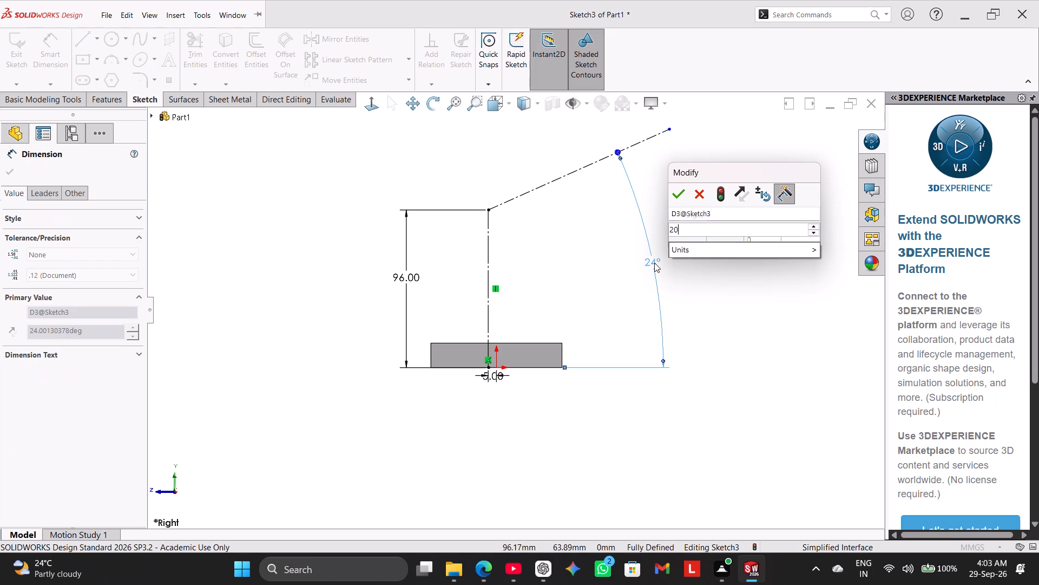
{"action": "key", "text": "Return"}
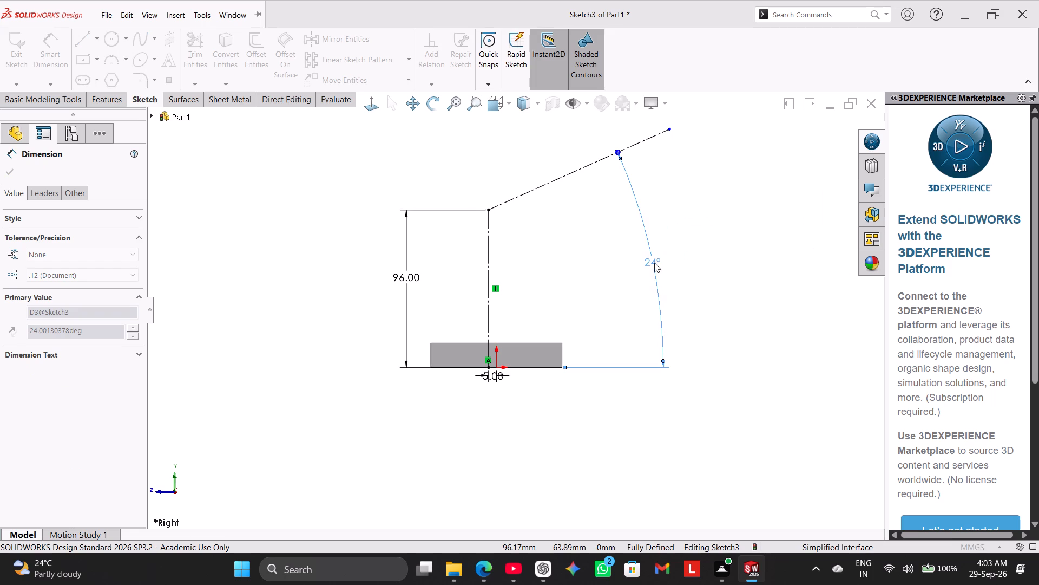
{"action": "right_click_drag", "start_coordinate": [713, 256], "coordinate": [720, 265]}
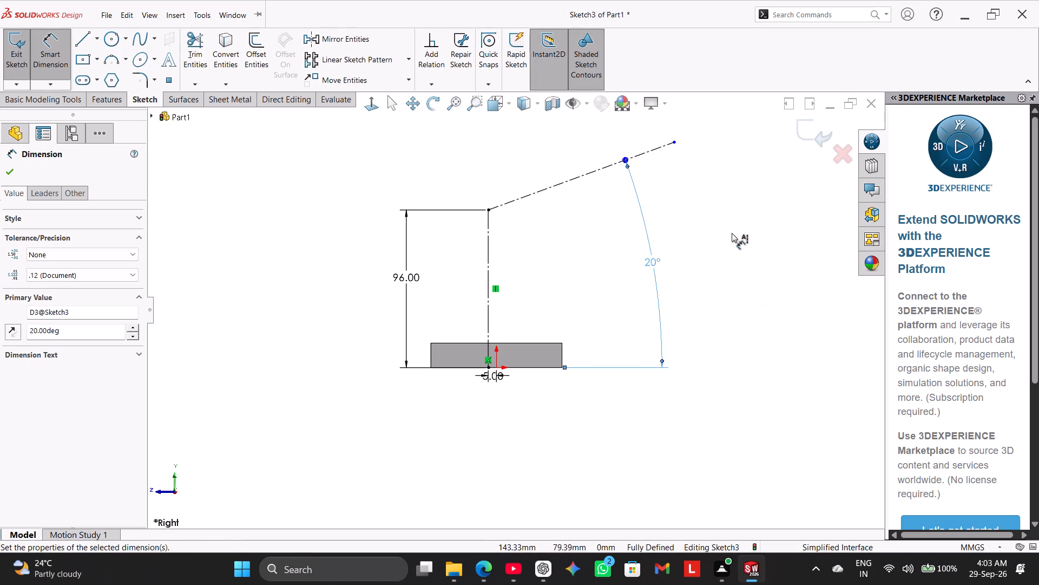
{"action": "right_click", "coordinate": [732, 233]}
{"action": "left_click", "coordinate": [754, 269]}
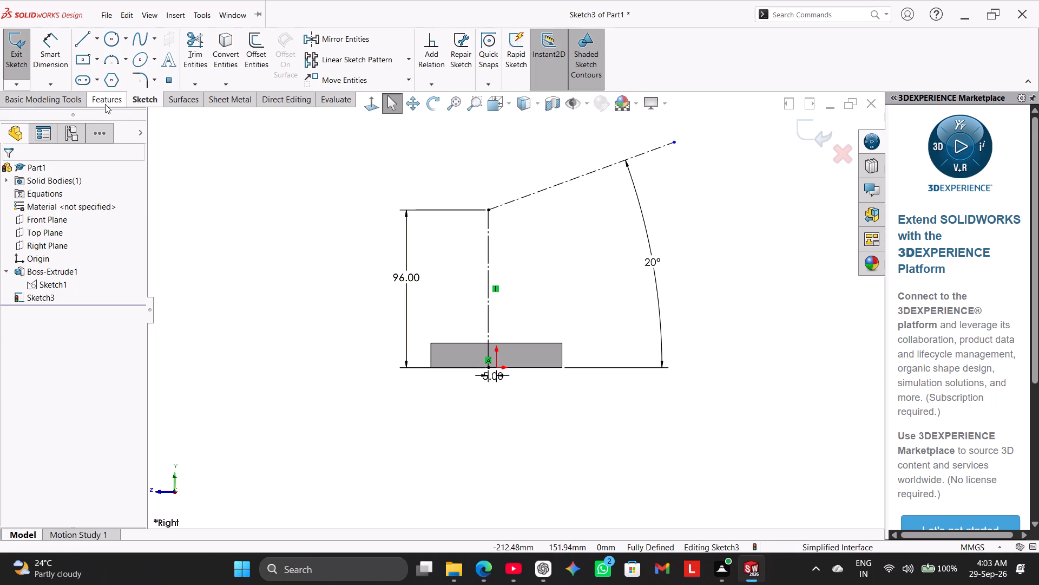
{"action": "left_click", "coordinate": [25, 53]}
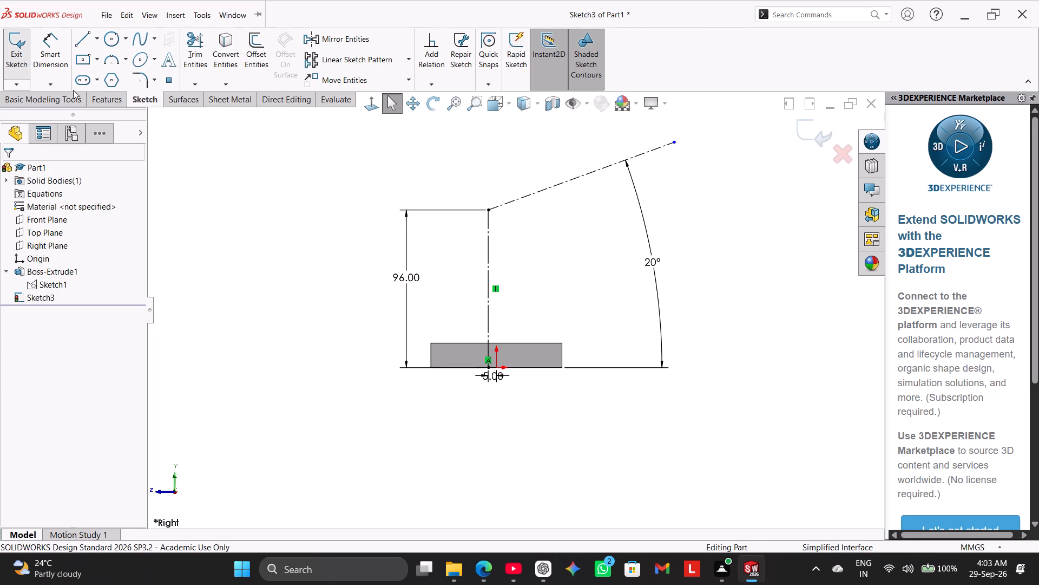
Start a reference plane with the inclined construction line as its coincident first reference.
{"action": "left_click", "coordinate": [108, 99]}
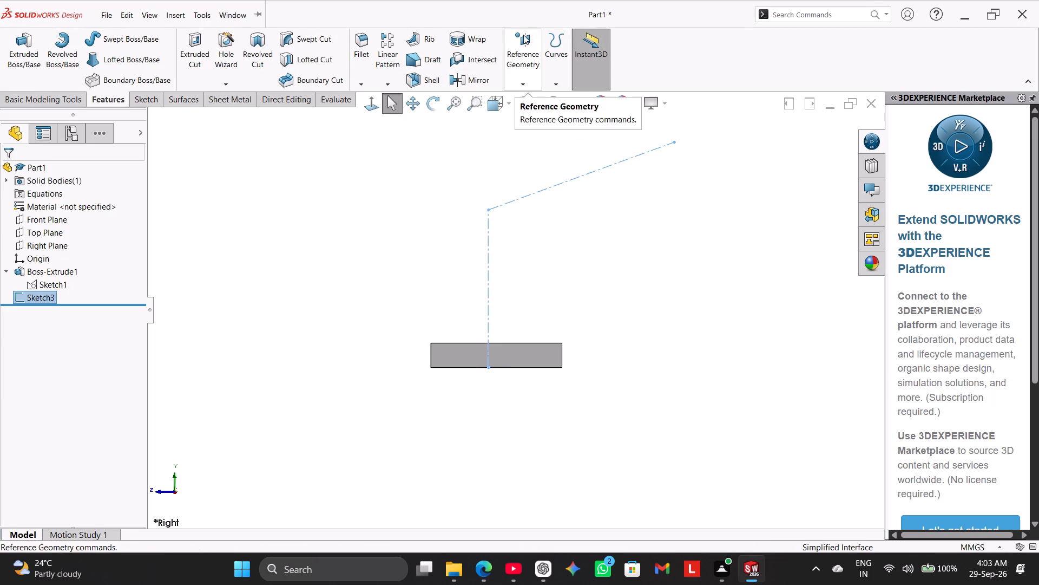
{"action": "left_click", "coordinate": [526, 40]}
{"action": "left_click", "coordinate": [536, 92]}
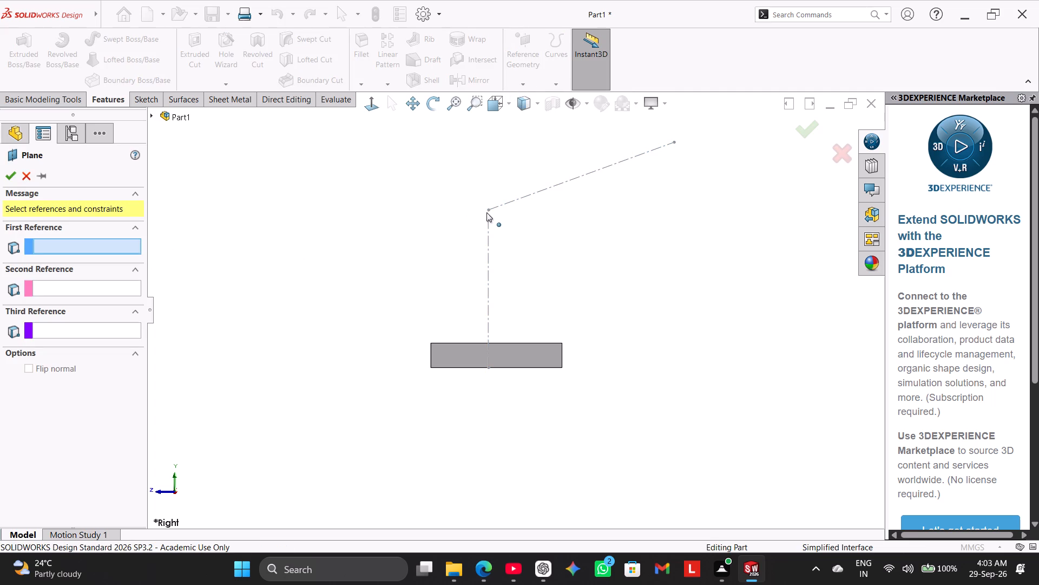
{"action": "left_click", "coordinate": [518, 201]}
{"action": "middle_click_drag", "start_coordinate": [405, 249], "coordinate": [424, 346]}
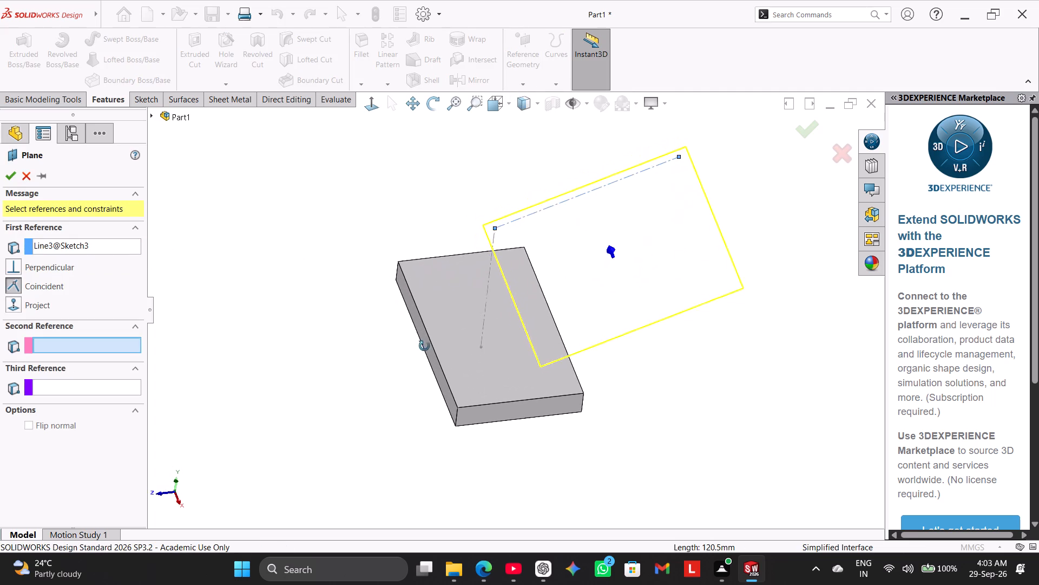
{"action": "middle_click_drag", "start_coordinate": [424, 346], "coordinate": [409, 346]}
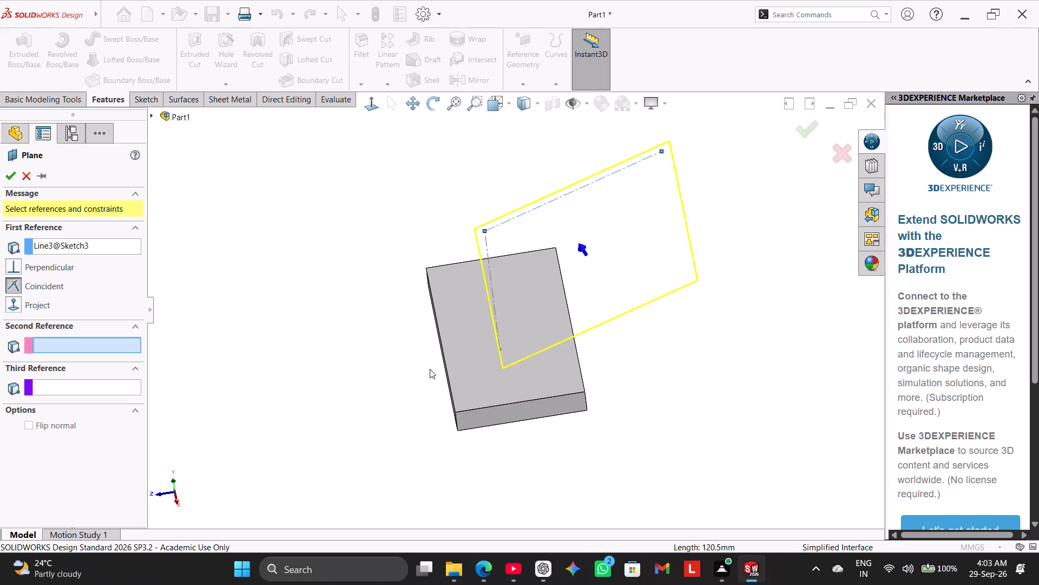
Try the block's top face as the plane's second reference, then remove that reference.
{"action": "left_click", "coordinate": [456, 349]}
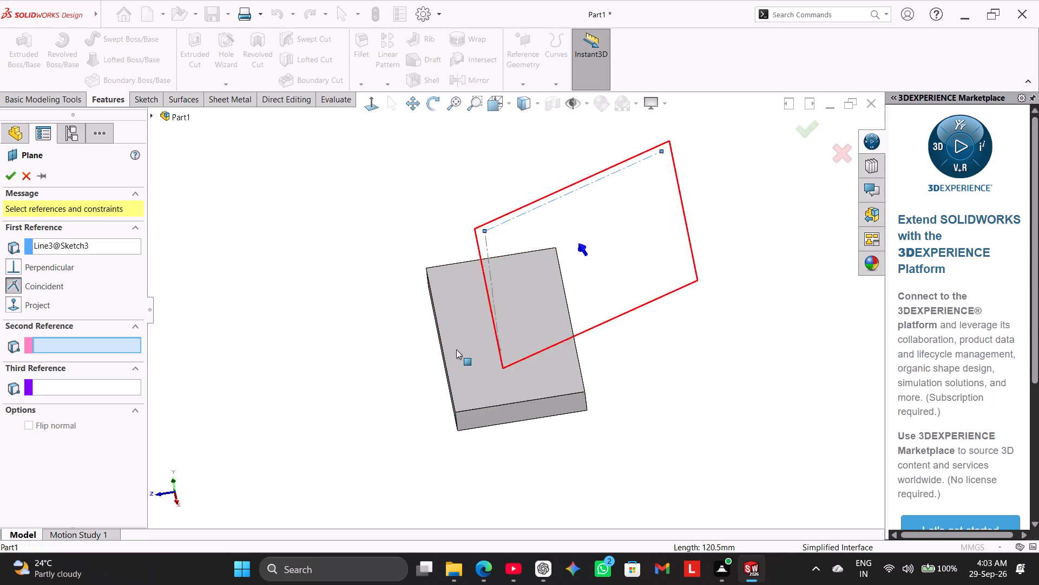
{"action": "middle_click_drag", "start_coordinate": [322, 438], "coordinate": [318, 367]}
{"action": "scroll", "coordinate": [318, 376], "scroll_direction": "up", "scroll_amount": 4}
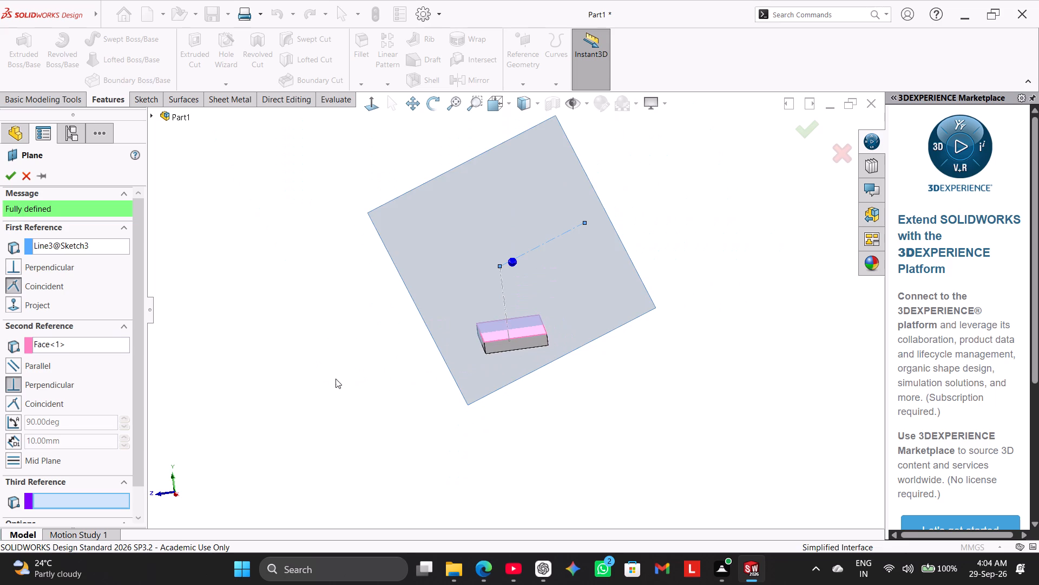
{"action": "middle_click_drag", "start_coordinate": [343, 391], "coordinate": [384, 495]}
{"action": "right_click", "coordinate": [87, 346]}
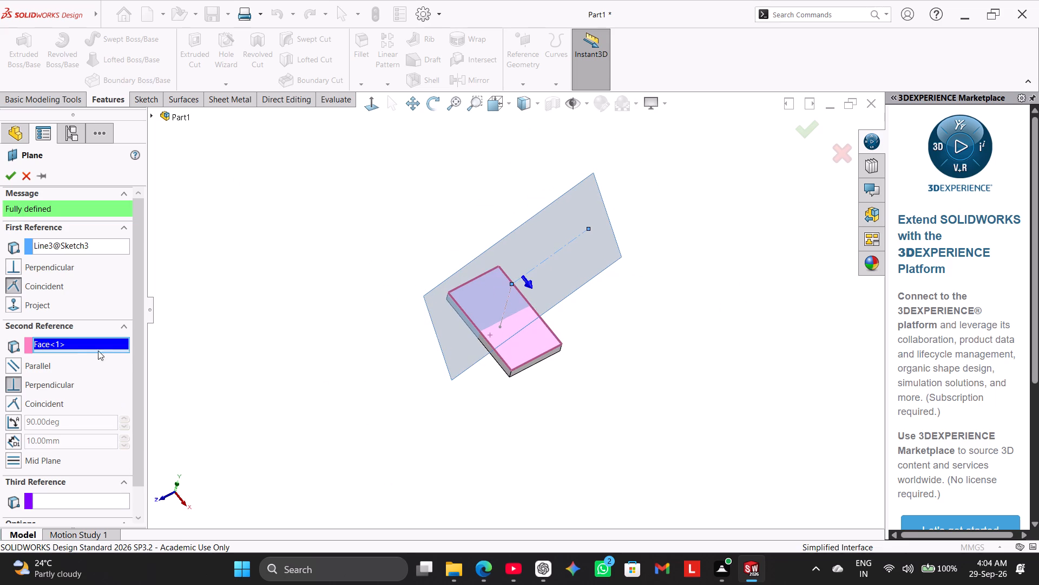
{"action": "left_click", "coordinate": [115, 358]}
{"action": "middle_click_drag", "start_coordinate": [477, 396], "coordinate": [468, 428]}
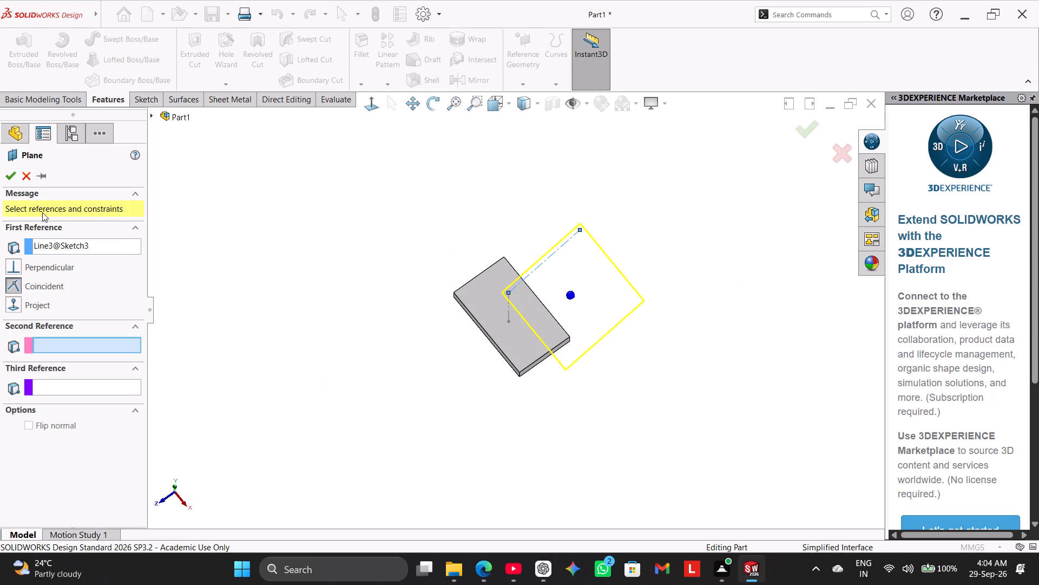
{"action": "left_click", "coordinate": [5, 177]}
Set the block's −X end face as the plane's perpendicular second reference.
{"action": "middle_click_drag", "start_coordinate": [362, 354], "coordinate": [378, 362]}
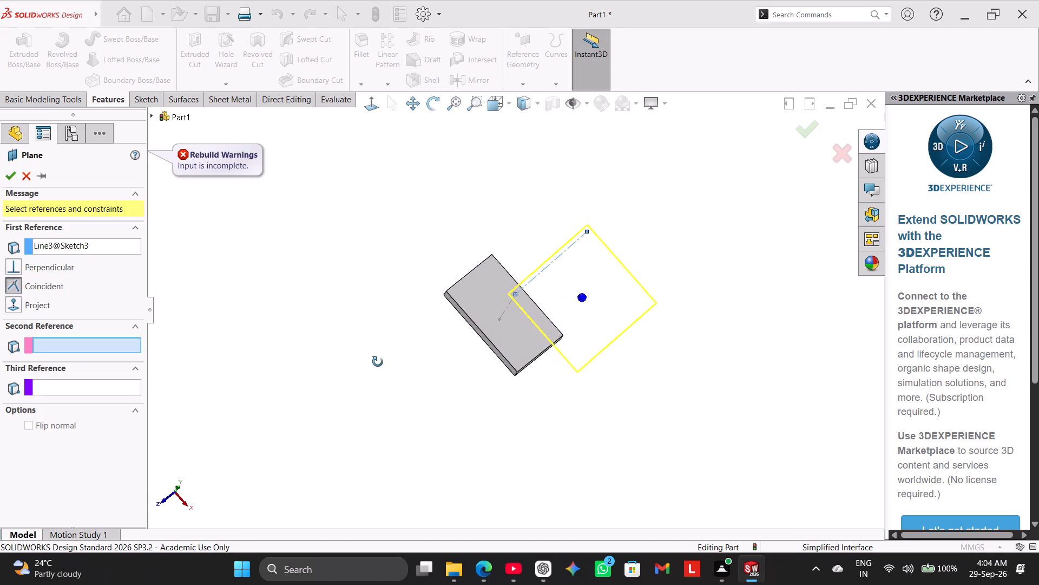
{"action": "middle_click_drag", "start_coordinate": [378, 362], "coordinate": [378, 407]}
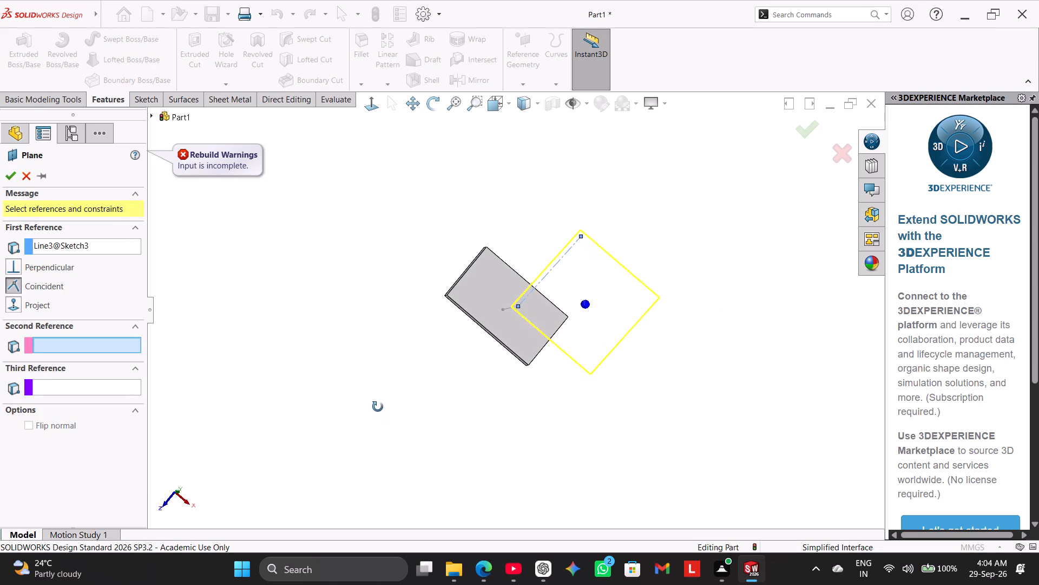
{"action": "middle_click_drag", "start_coordinate": [378, 407], "coordinate": [417, 439]}
{"action": "left_click", "coordinate": [449, 284]}
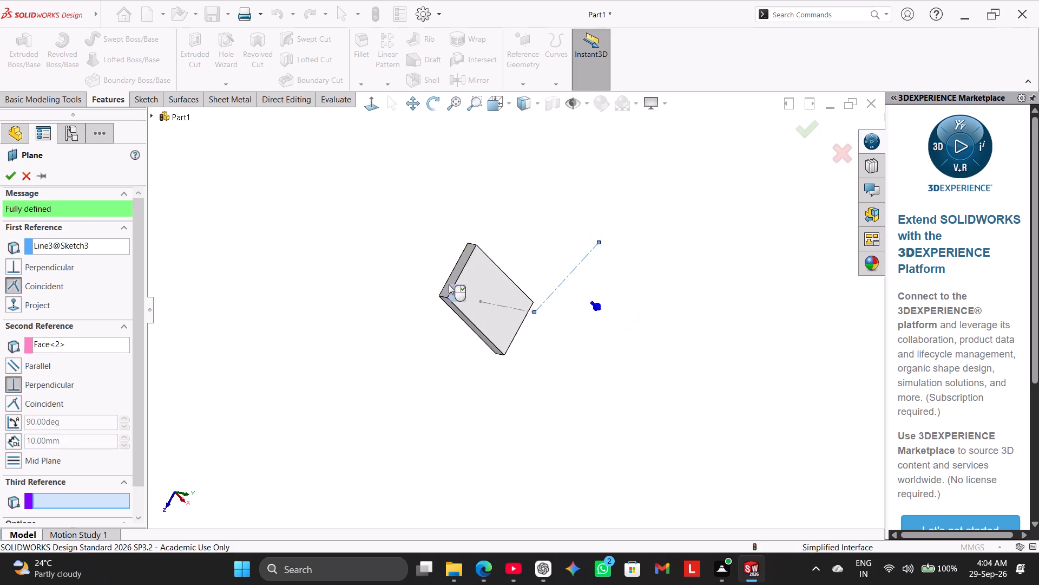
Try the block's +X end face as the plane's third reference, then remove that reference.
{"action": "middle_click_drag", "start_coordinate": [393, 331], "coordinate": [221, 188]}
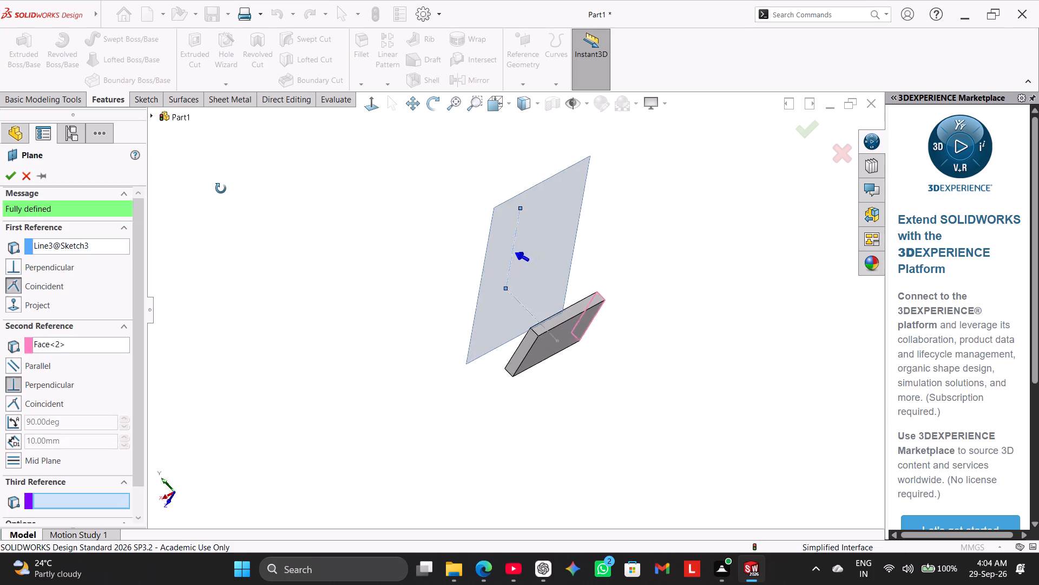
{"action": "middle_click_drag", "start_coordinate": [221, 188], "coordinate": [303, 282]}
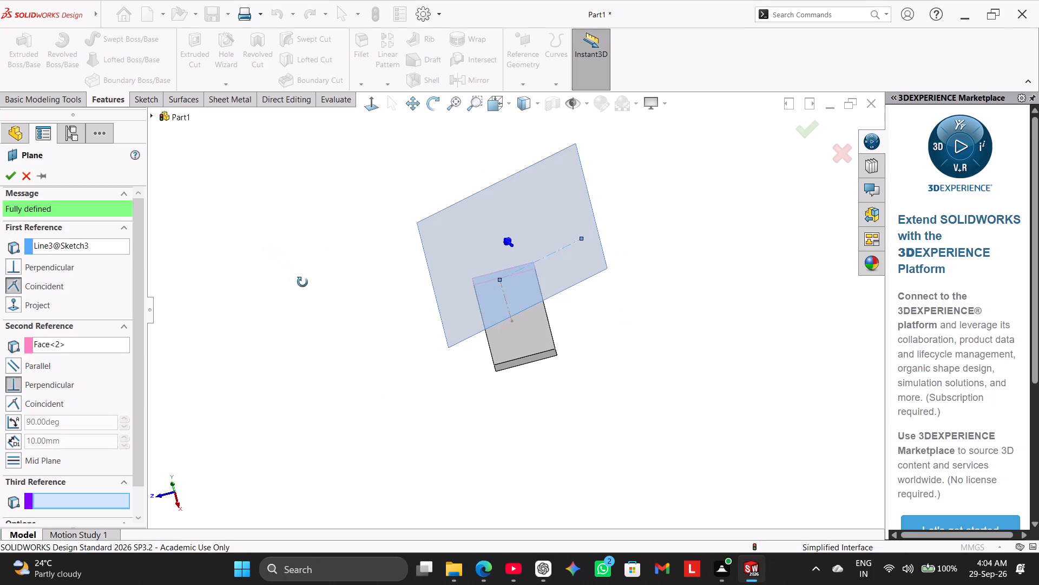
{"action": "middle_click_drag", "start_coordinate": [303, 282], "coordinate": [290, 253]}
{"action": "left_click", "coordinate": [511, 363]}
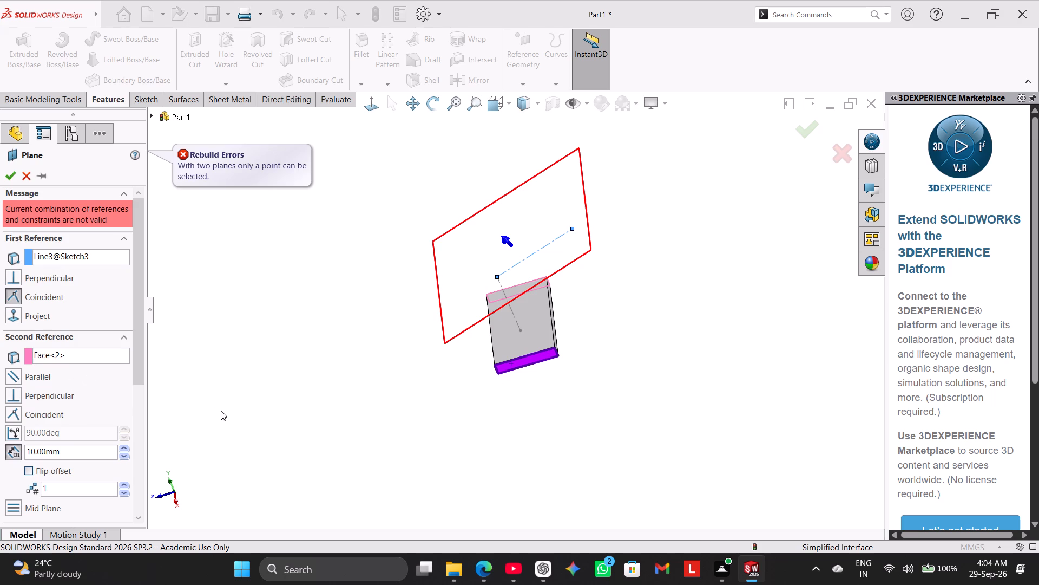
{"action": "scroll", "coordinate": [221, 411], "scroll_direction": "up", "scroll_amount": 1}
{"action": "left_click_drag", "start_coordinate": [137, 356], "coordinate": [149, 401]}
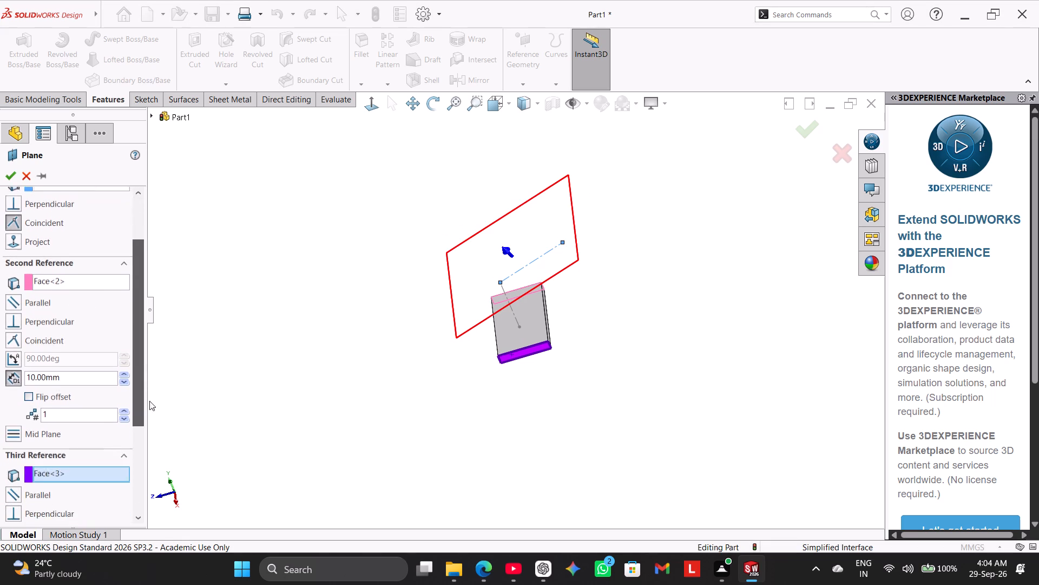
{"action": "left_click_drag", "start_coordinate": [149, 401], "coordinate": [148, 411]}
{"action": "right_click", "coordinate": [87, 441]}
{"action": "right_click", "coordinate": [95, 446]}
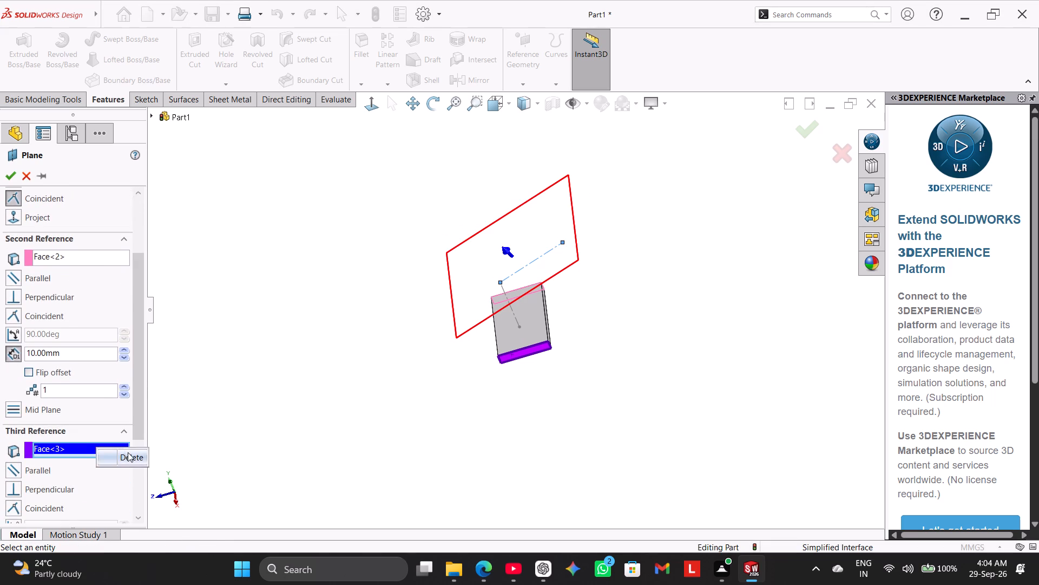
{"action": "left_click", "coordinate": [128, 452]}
Create the reference plane coincident with the inclined construction line and perpendicular to the block's end face.
{"action": "middle_click_drag", "start_coordinate": [312, 412], "coordinate": [282, 349]}
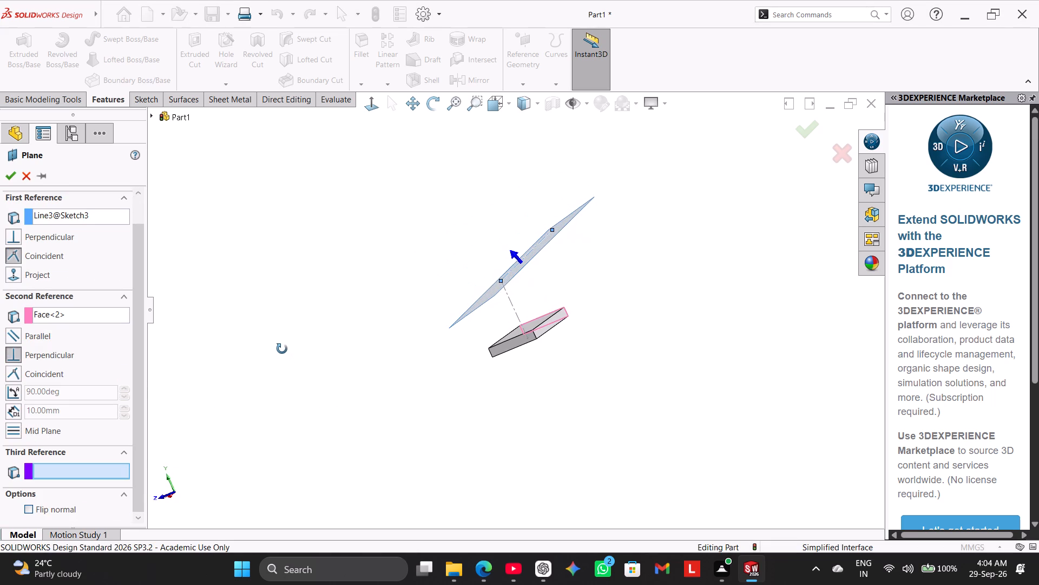
{"action": "middle_click_drag", "start_coordinate": [282, 349], "coordinate": [295, 329]}
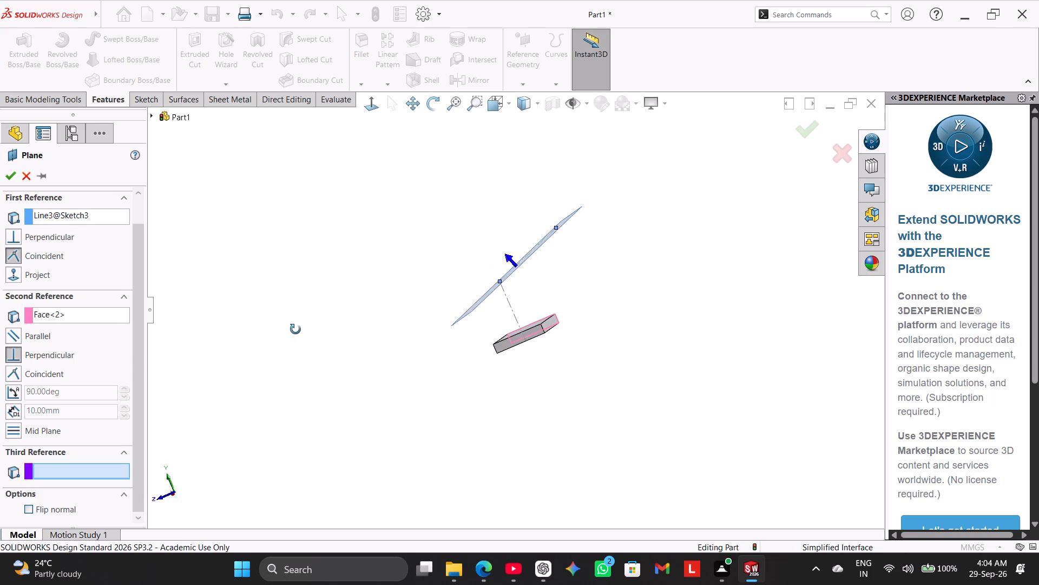
{"action": "middle_click_drag", "start_coordinate": [295, 329], "coordinate": [307, 339]}
{"action": "left_click", "coordinate": [10, 170]}
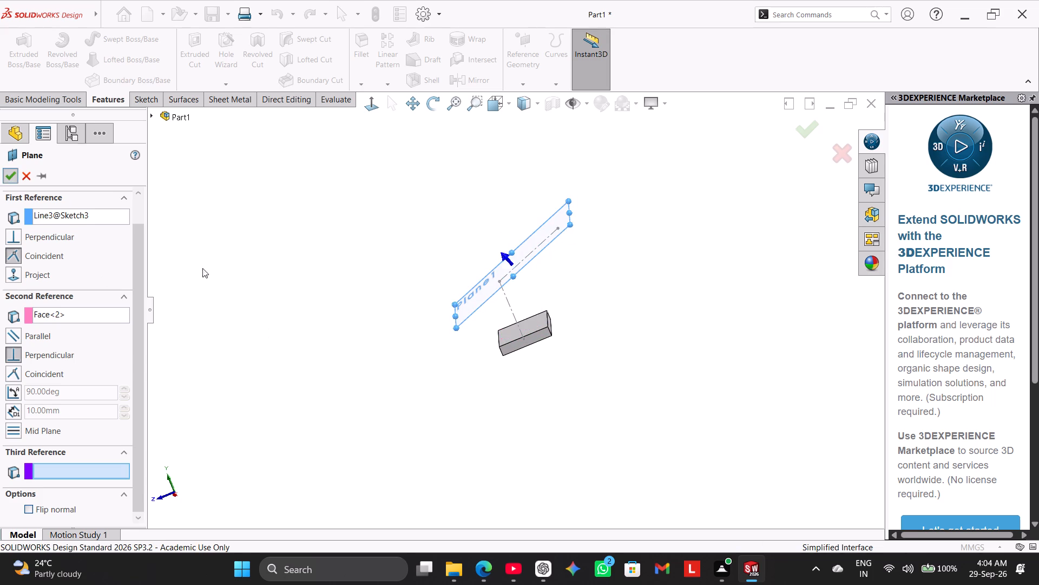
{"action": "left_click", "coordinate": [292, 314]}
{"action": "middle_click_drag", "start_coordinate": [377, 361], "coordinate": [400, 423]}
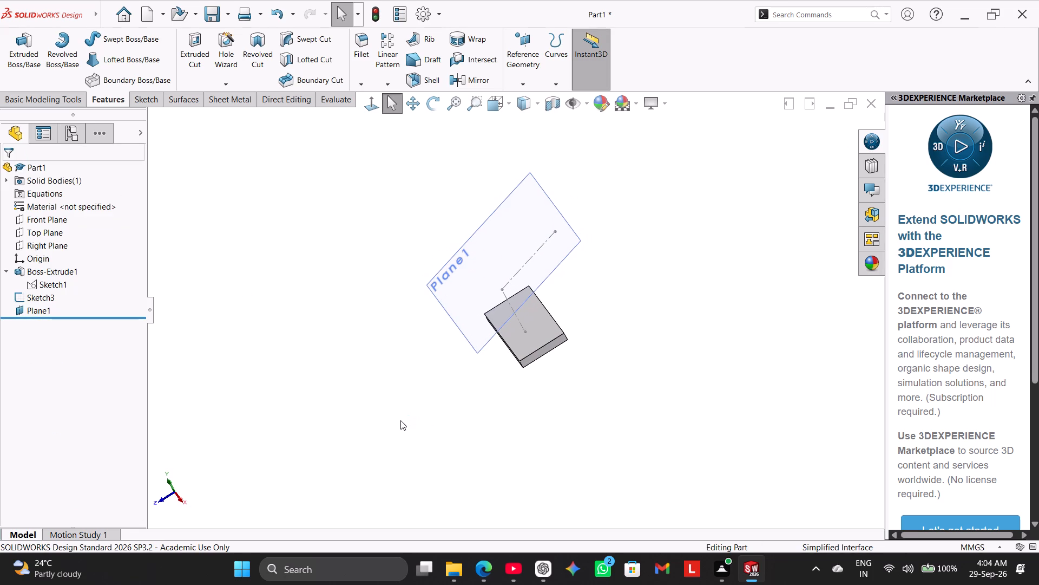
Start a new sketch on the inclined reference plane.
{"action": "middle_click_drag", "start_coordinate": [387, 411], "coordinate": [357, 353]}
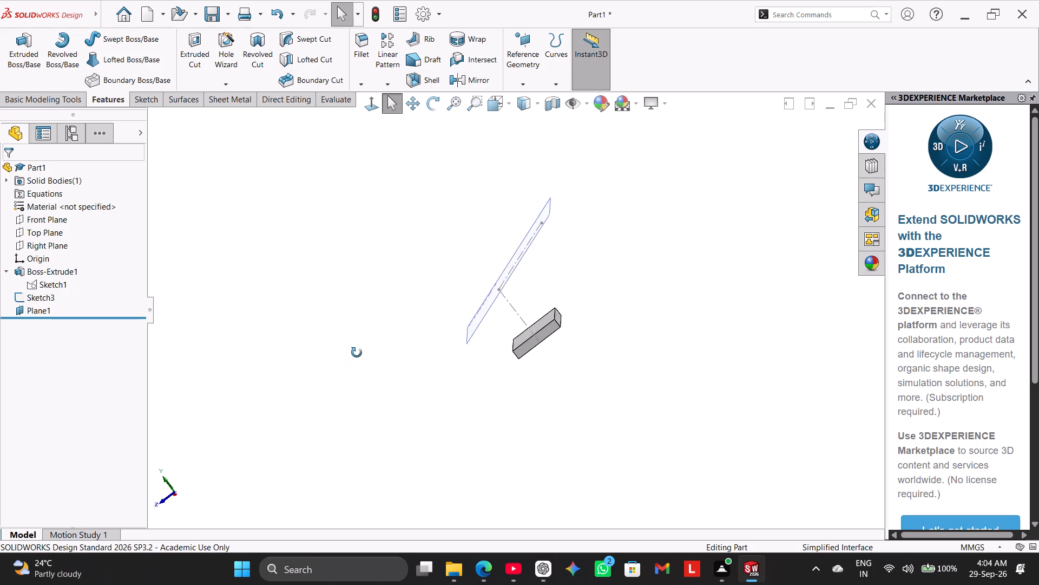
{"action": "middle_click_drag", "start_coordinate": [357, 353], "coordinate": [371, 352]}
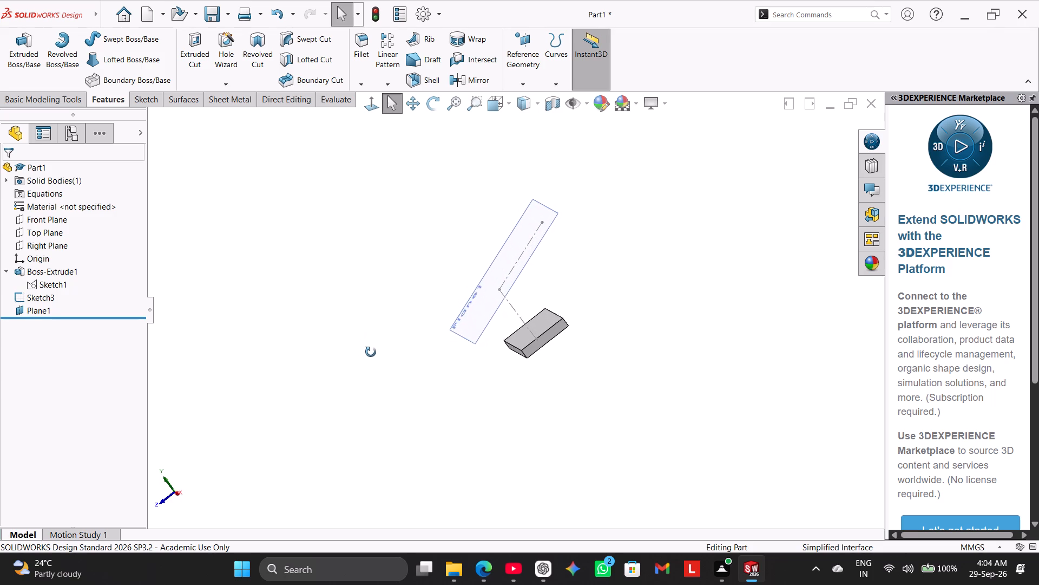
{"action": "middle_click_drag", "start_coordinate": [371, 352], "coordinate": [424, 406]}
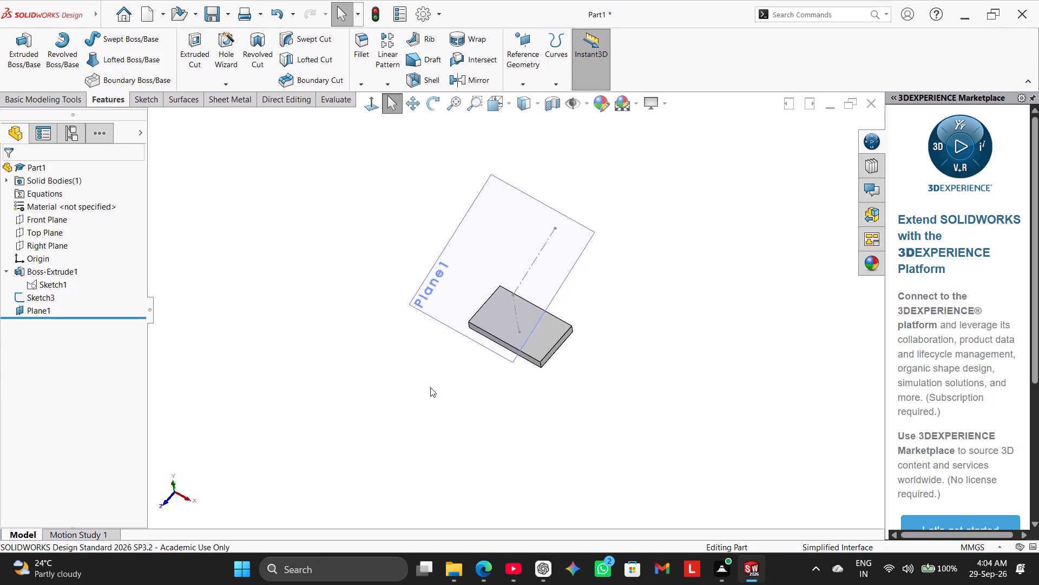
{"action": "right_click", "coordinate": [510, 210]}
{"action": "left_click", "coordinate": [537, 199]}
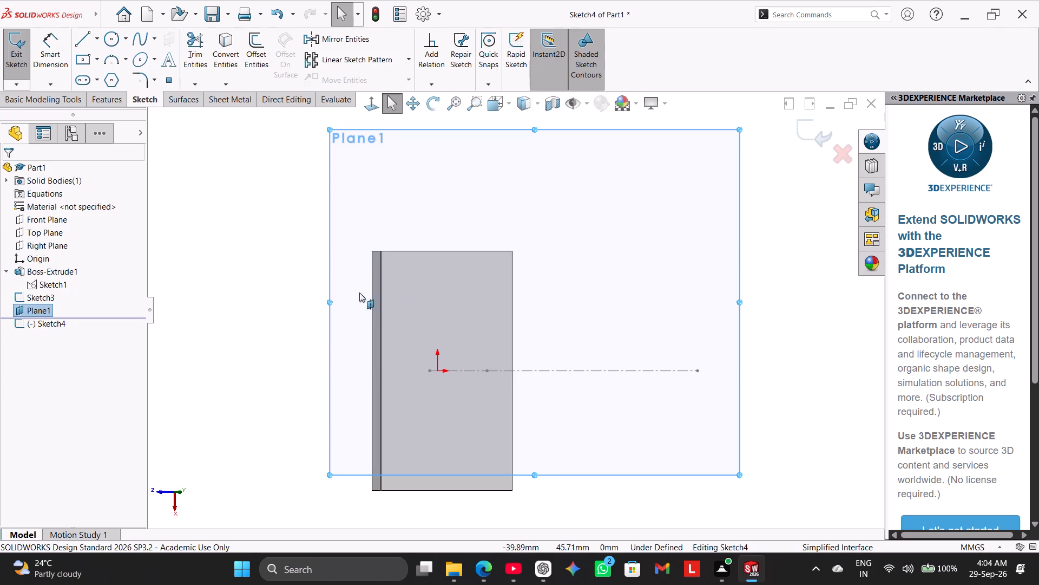
Examine how the inclined sketch plane lies relative to the block, the sketch origin and the construction lines.
{"action": "left_click", "coordinate": [281, 298]}
{"action": "middle_click_drag", "start_coordinate": [308, 309], "coordinate": [351, 357]}
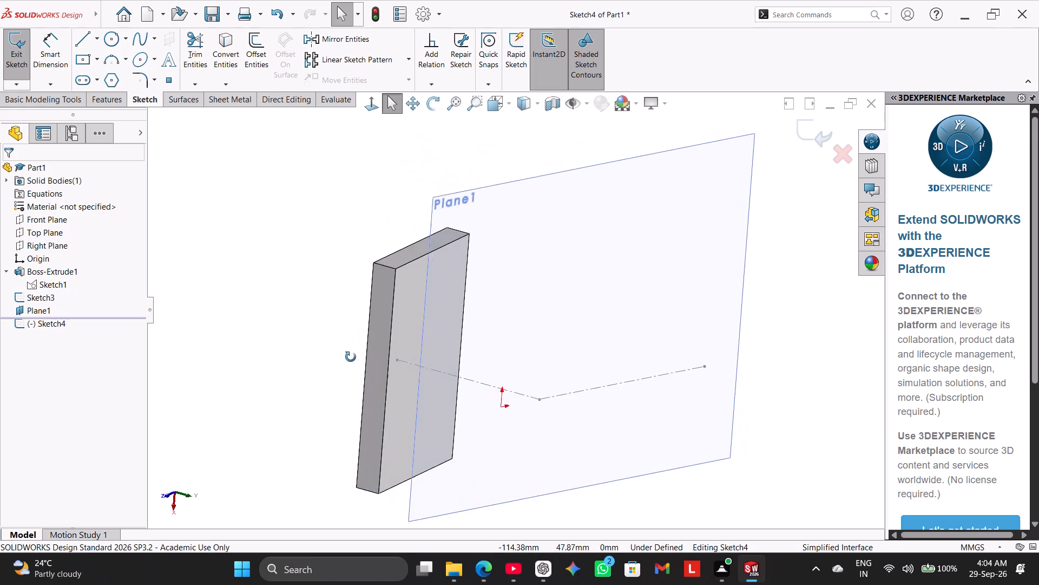
{"action": "middle_click_drag", "start_coordinate": [351, 357], "coordinate": [280, 402]}
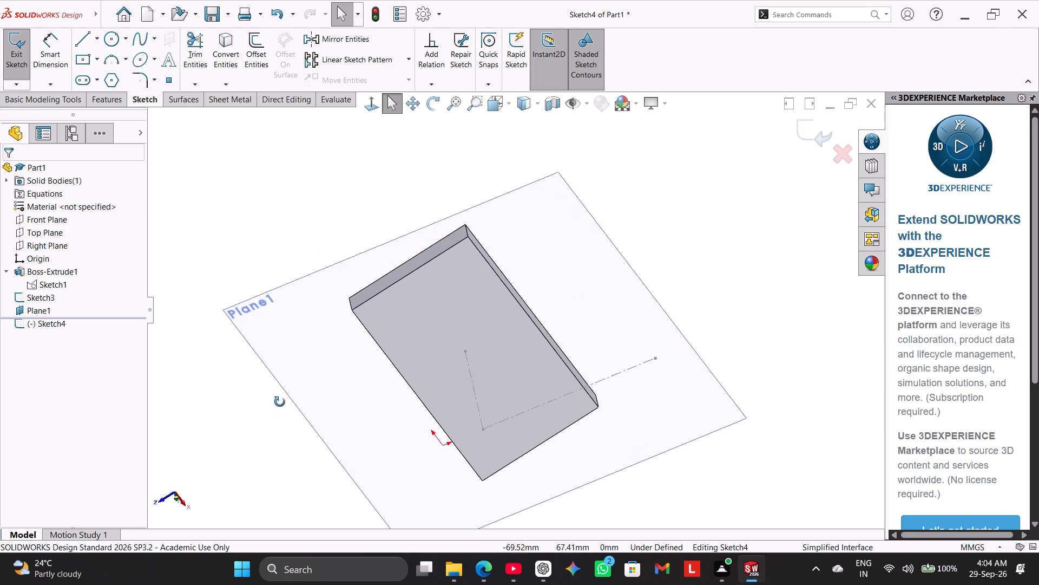
{"action": "middle_click_drag", "start_coordinate": [280, 402], "coordinate": [291, 381]}
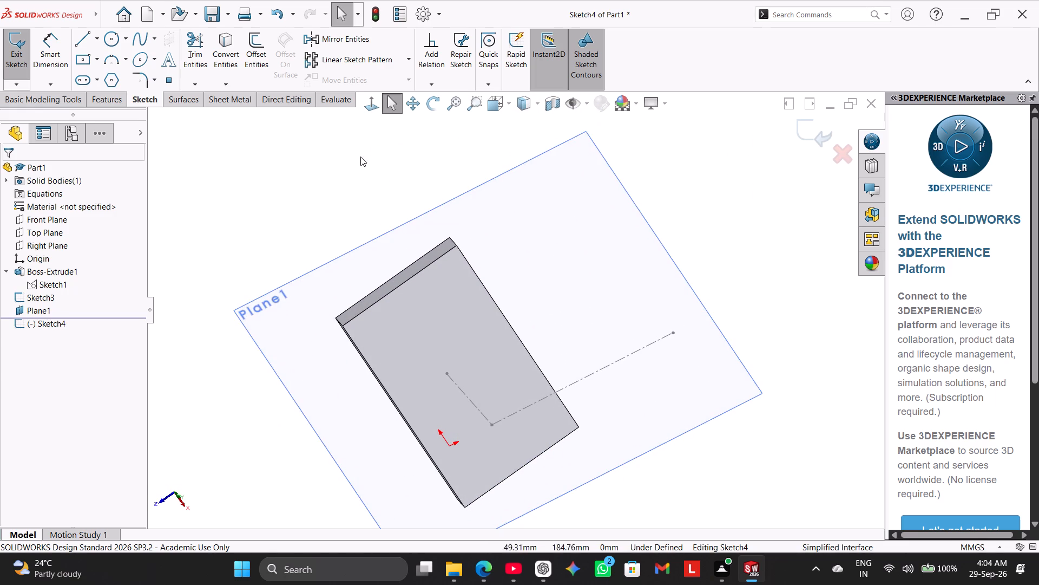
{"action": "left_click", "coordinate": [366, 110]}
{"action": "left_click", "coordinate": [300, 277]}
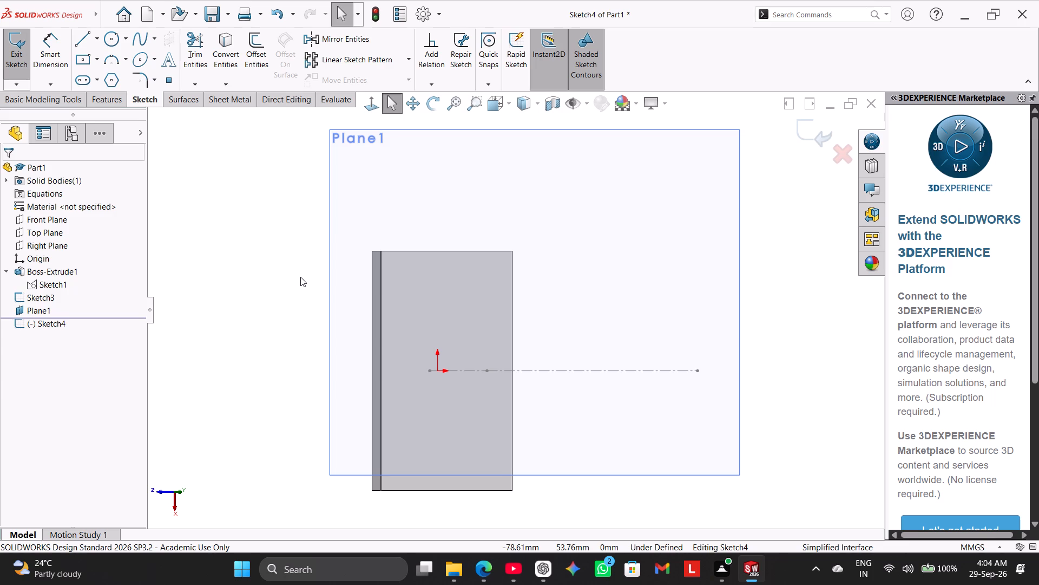
{"action": "middle_click_drag", "start_coordinate": [281, 320], "coordinate": [35, 11]}
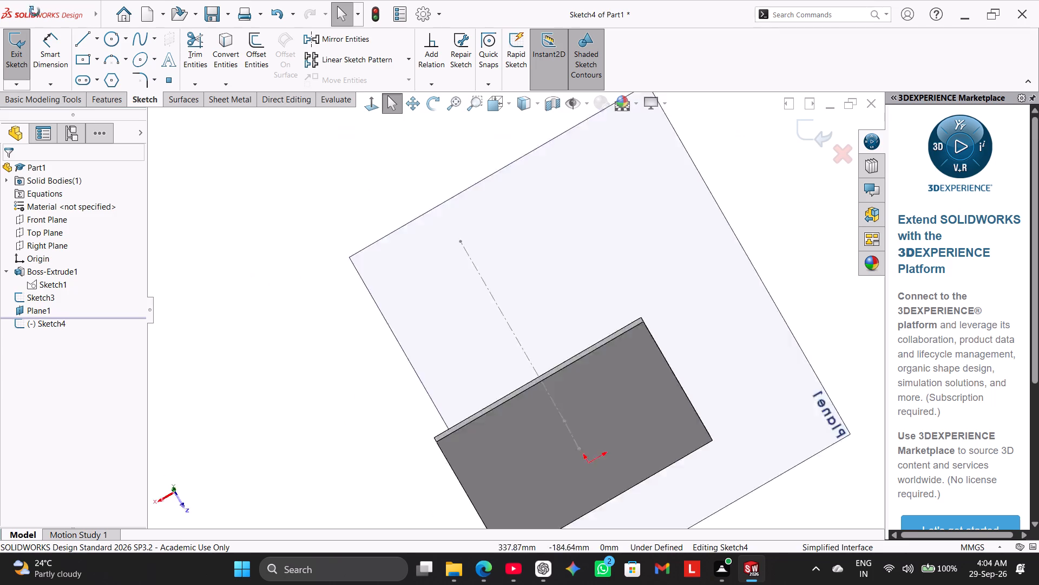
{"action": "middle_click_drag", "start_coordinate": [35, 11], "coordinate": [233, 227]}
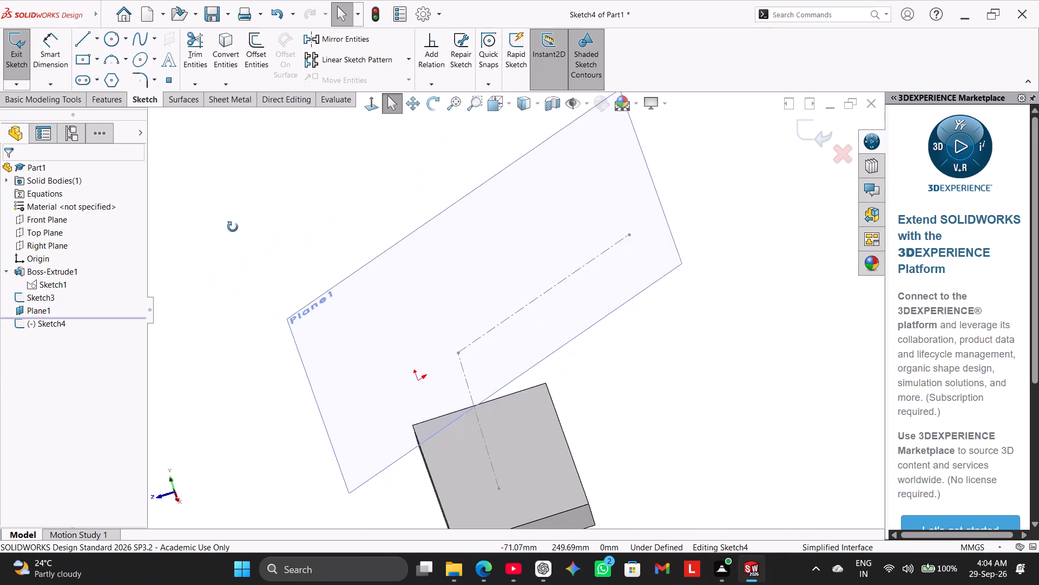
{"action": "middle_click_drag", "start_coordinate": [233, 227], "coordinate": [224, 216]}
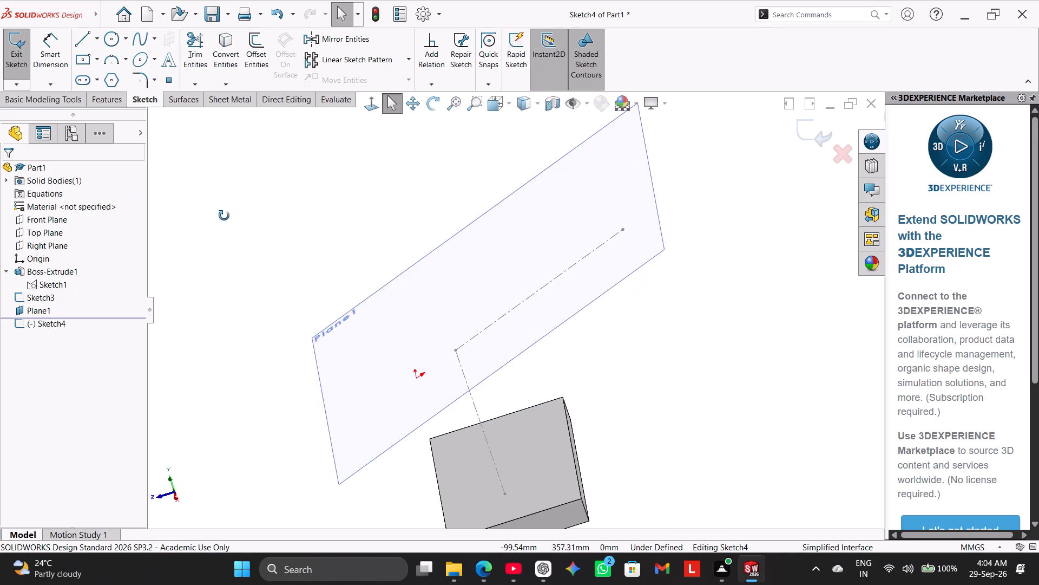
{"action": "middle_click_drag", "start_coordinate": [224, 216], "coordinate": [255, 244]}
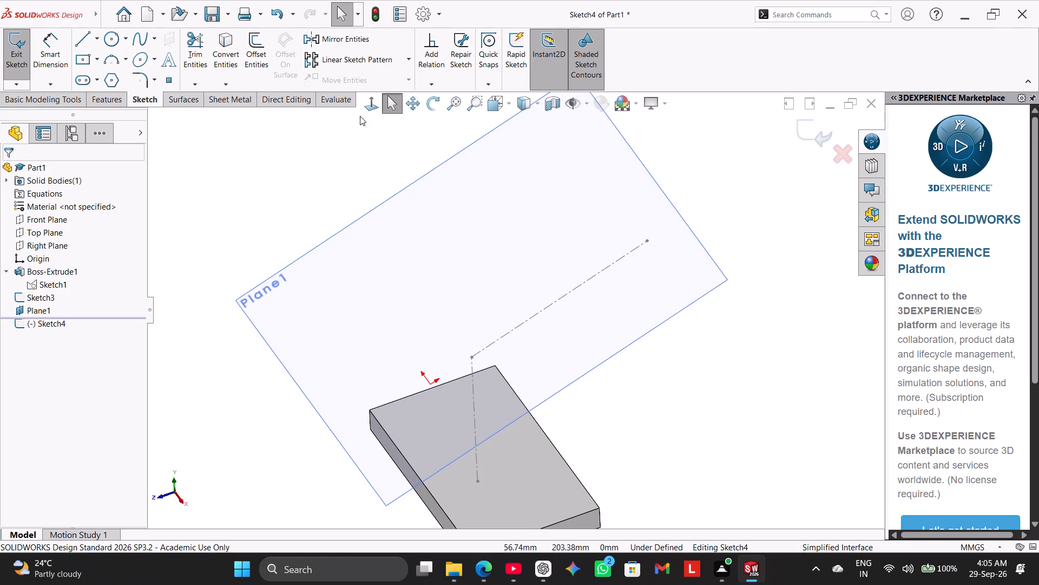
{"action": "left_click", "coordinate": [369, 105]}
{"action": "left_click", "coordinate": [288, 193]}
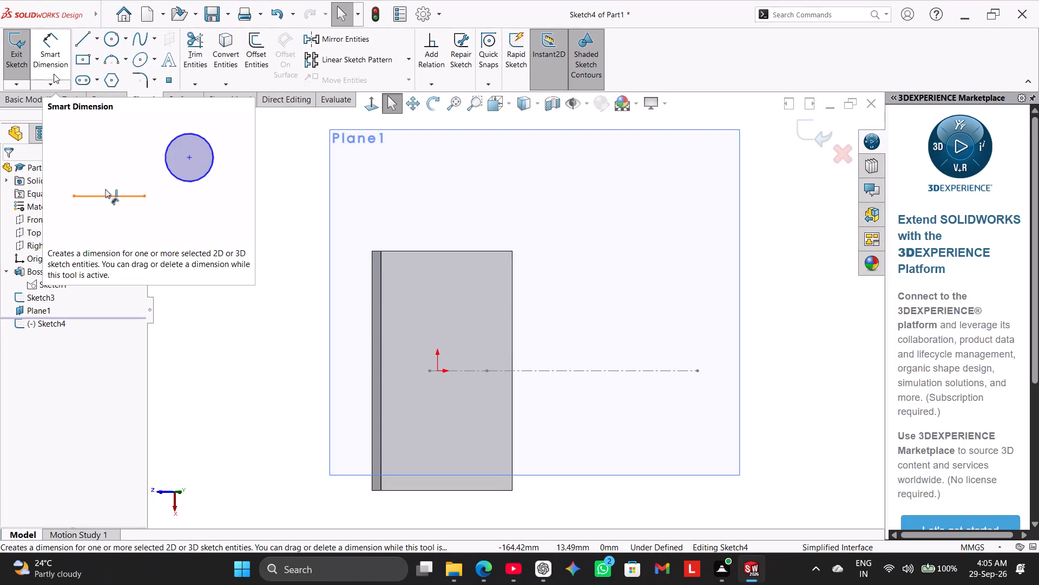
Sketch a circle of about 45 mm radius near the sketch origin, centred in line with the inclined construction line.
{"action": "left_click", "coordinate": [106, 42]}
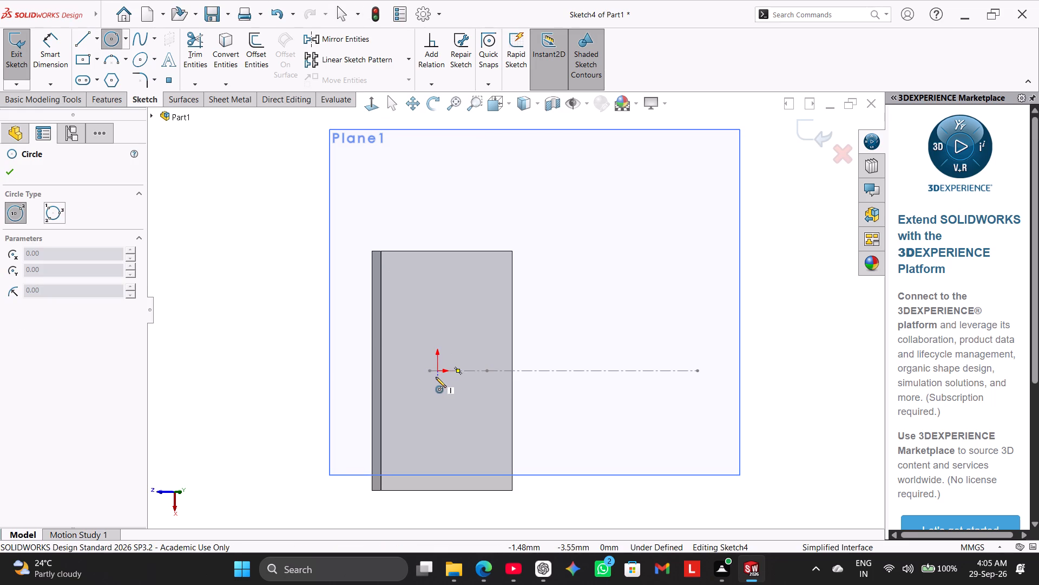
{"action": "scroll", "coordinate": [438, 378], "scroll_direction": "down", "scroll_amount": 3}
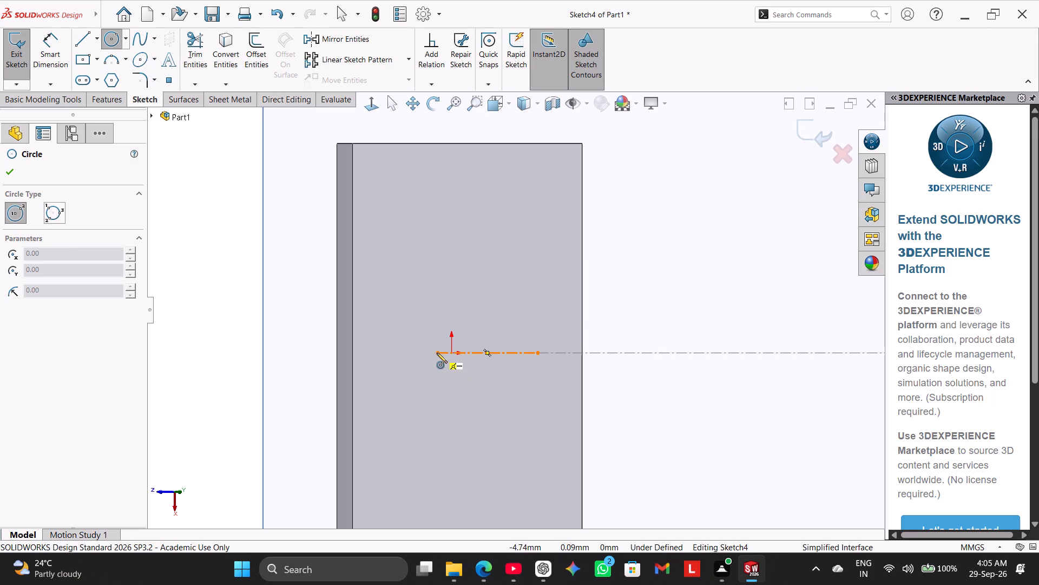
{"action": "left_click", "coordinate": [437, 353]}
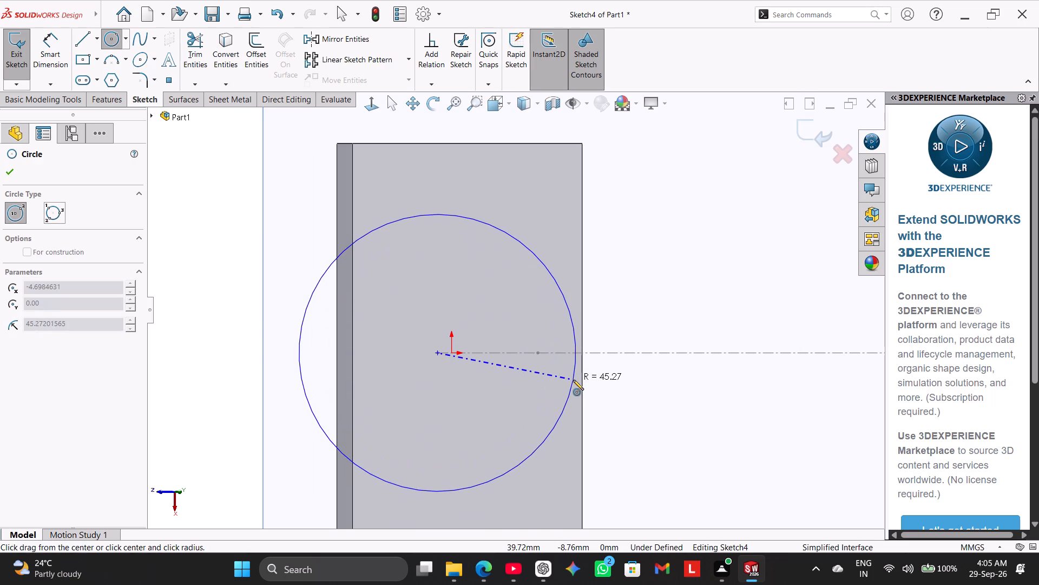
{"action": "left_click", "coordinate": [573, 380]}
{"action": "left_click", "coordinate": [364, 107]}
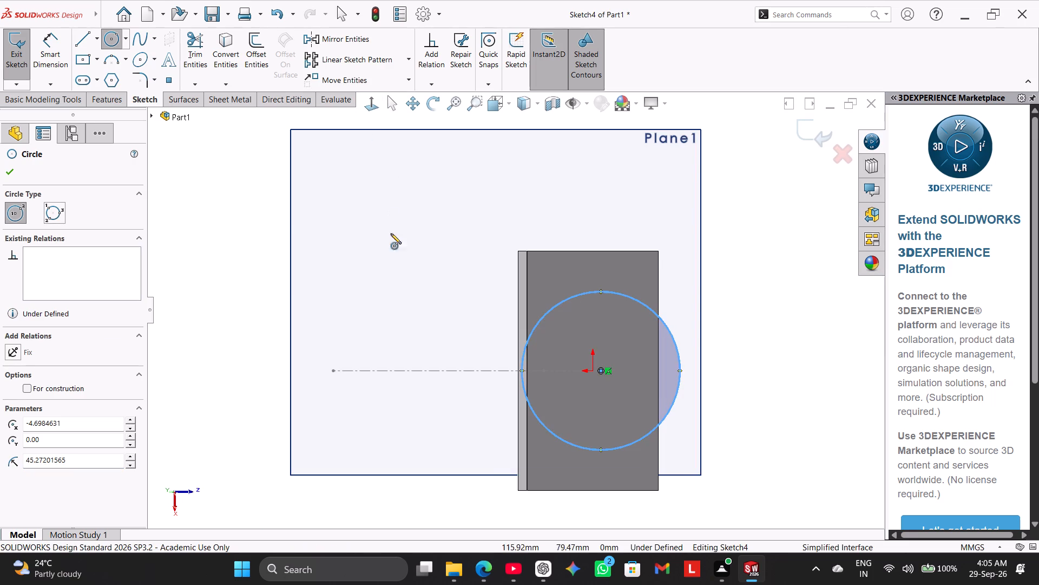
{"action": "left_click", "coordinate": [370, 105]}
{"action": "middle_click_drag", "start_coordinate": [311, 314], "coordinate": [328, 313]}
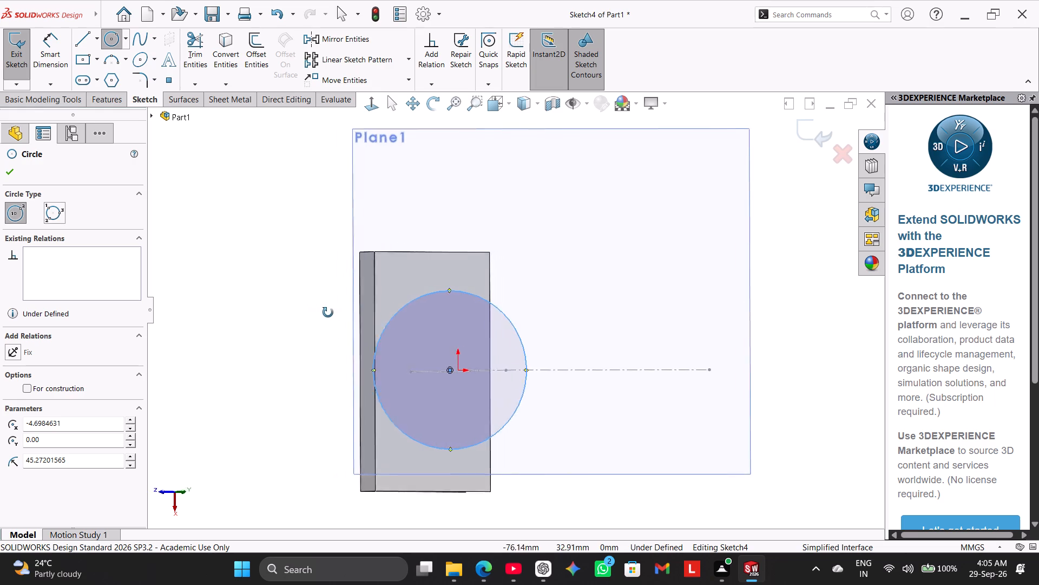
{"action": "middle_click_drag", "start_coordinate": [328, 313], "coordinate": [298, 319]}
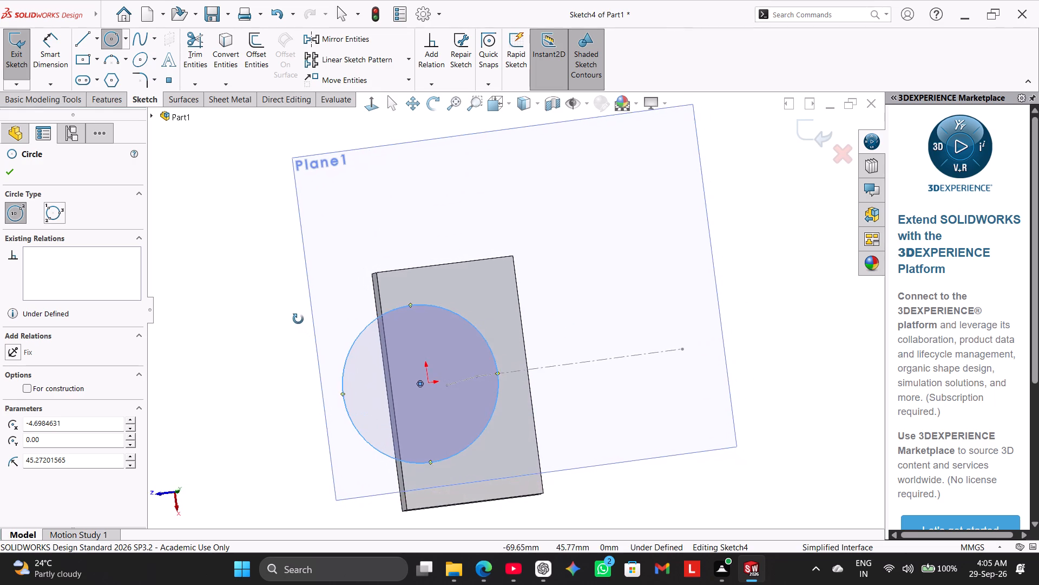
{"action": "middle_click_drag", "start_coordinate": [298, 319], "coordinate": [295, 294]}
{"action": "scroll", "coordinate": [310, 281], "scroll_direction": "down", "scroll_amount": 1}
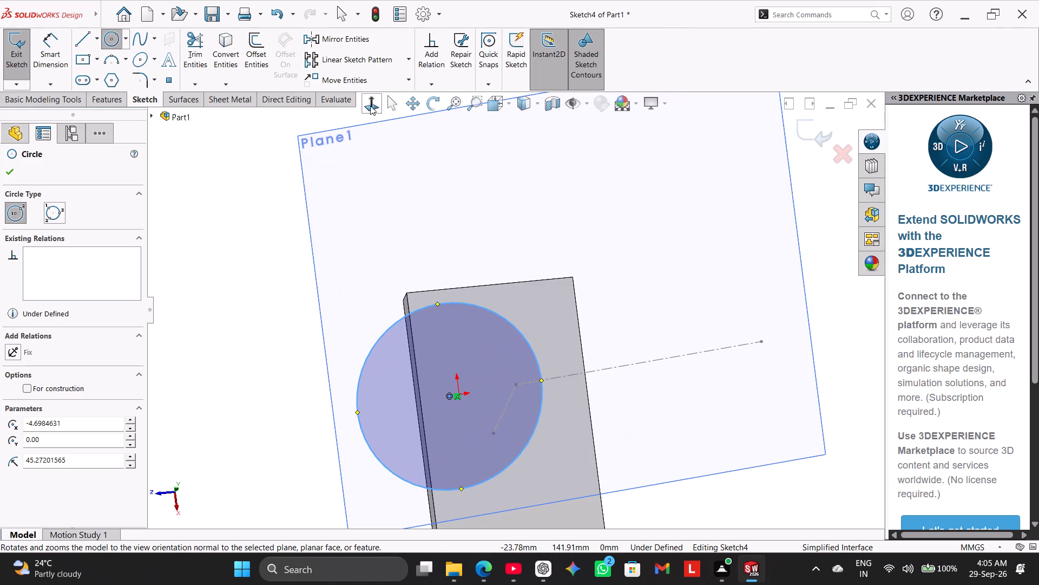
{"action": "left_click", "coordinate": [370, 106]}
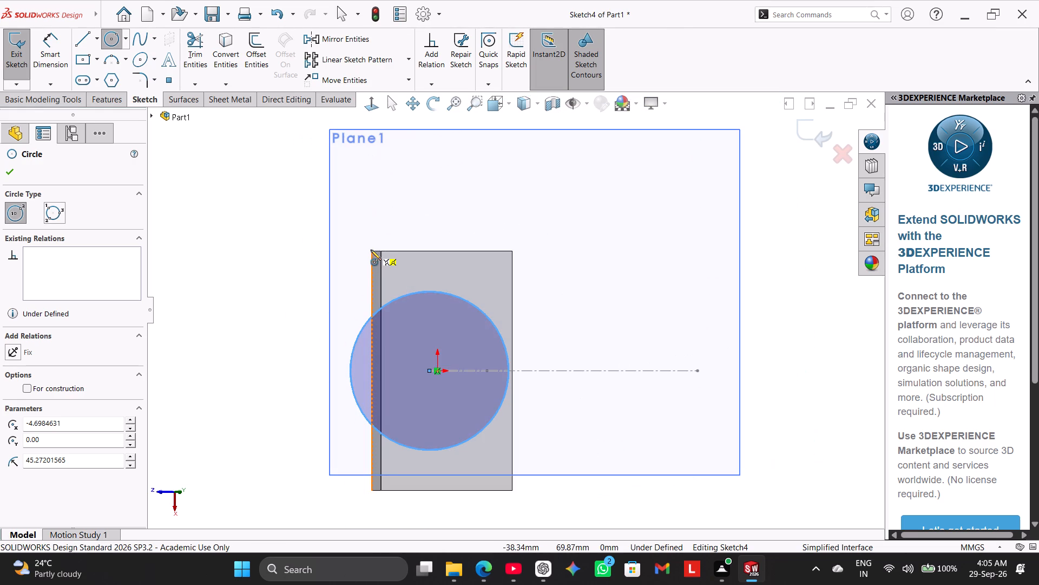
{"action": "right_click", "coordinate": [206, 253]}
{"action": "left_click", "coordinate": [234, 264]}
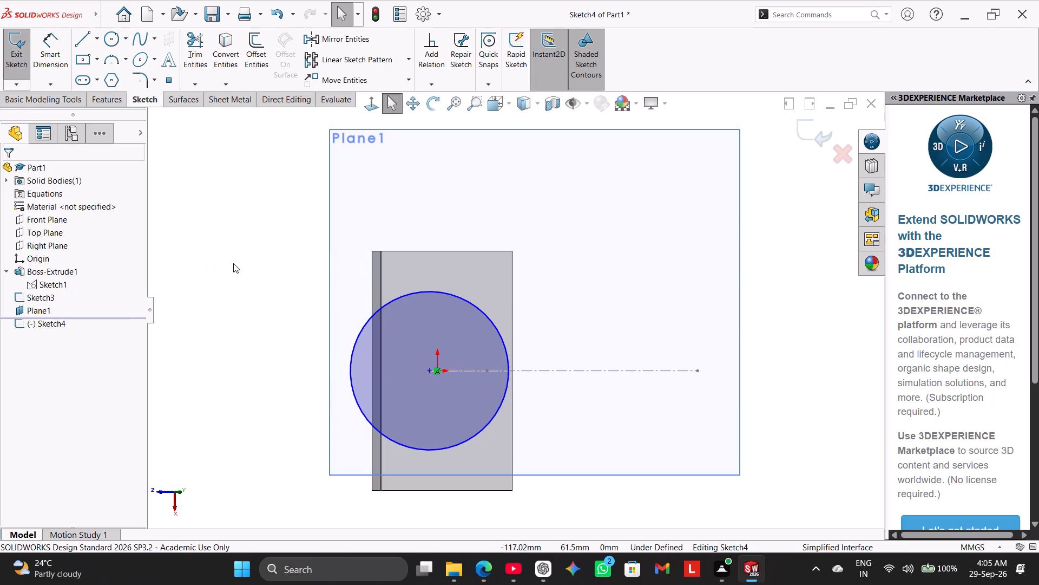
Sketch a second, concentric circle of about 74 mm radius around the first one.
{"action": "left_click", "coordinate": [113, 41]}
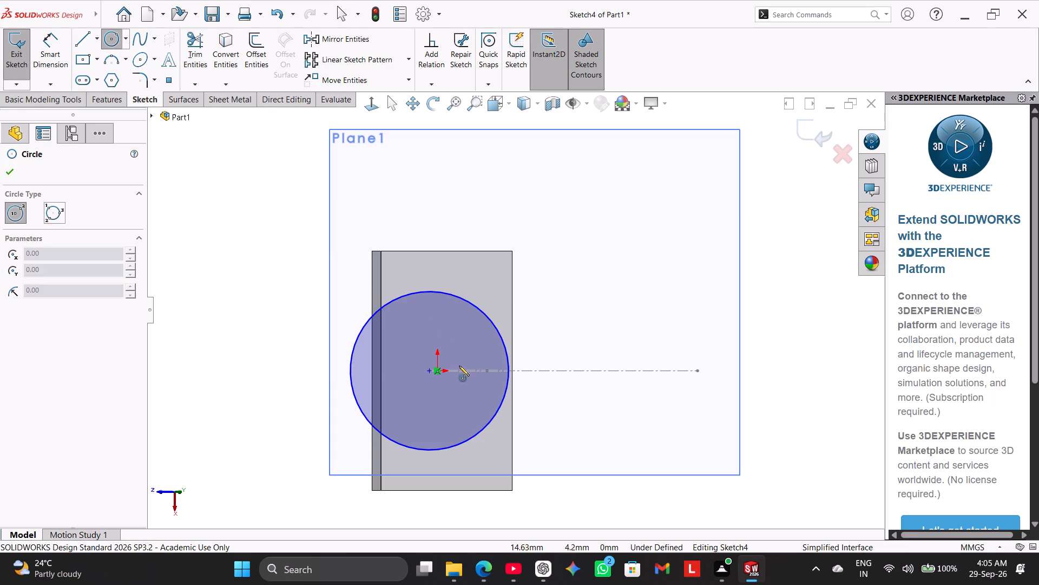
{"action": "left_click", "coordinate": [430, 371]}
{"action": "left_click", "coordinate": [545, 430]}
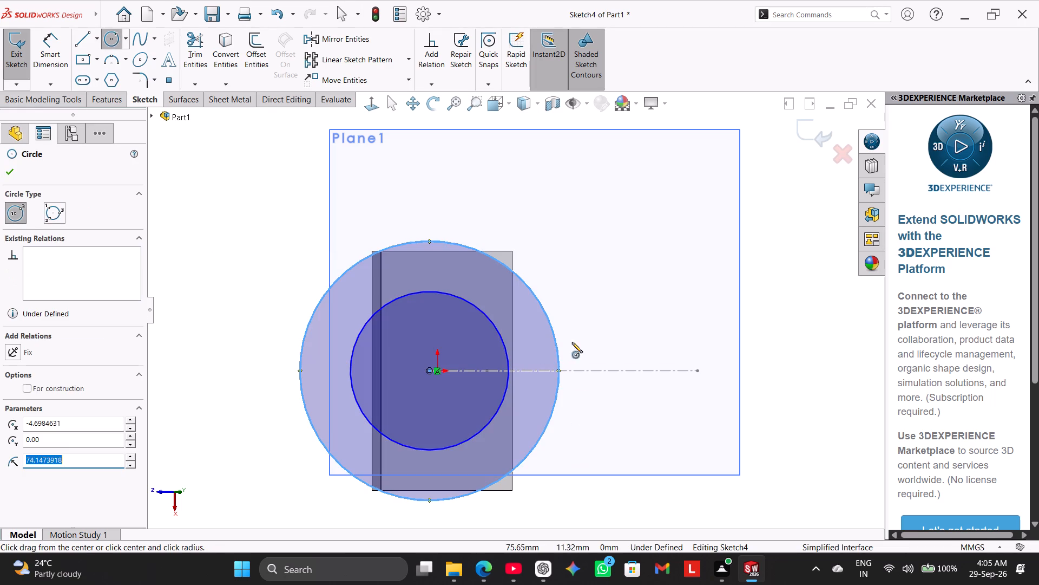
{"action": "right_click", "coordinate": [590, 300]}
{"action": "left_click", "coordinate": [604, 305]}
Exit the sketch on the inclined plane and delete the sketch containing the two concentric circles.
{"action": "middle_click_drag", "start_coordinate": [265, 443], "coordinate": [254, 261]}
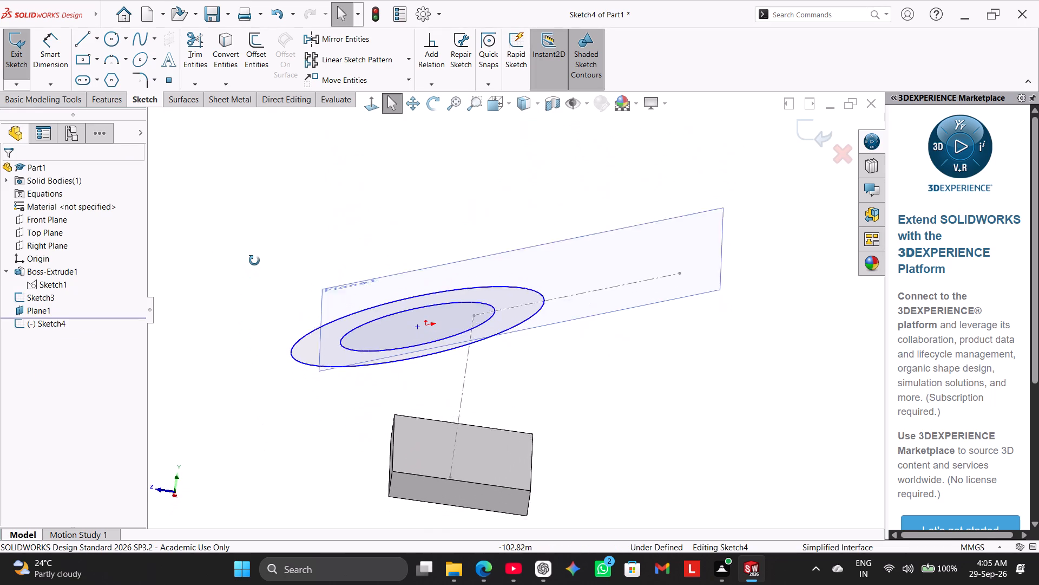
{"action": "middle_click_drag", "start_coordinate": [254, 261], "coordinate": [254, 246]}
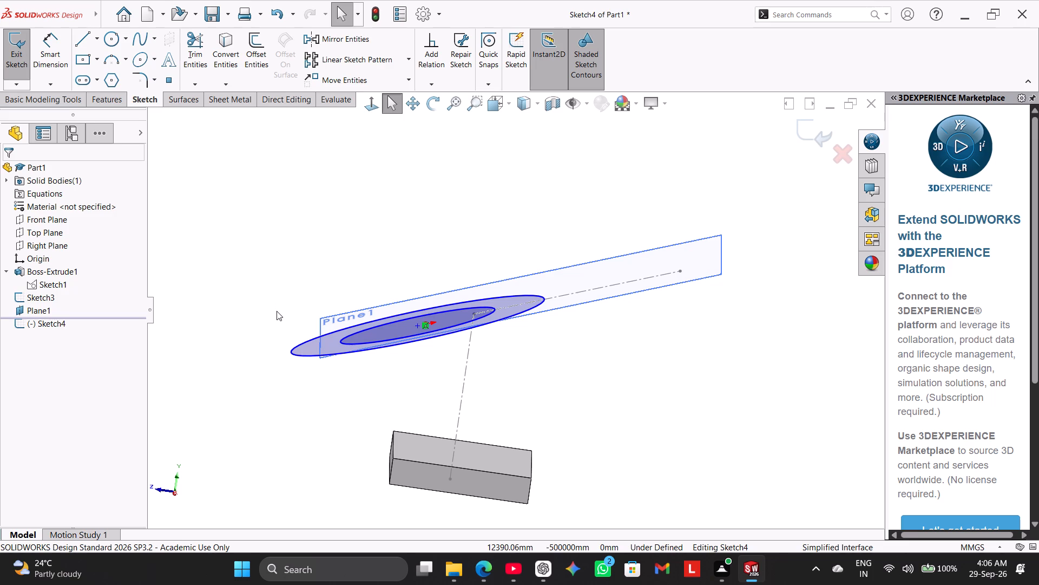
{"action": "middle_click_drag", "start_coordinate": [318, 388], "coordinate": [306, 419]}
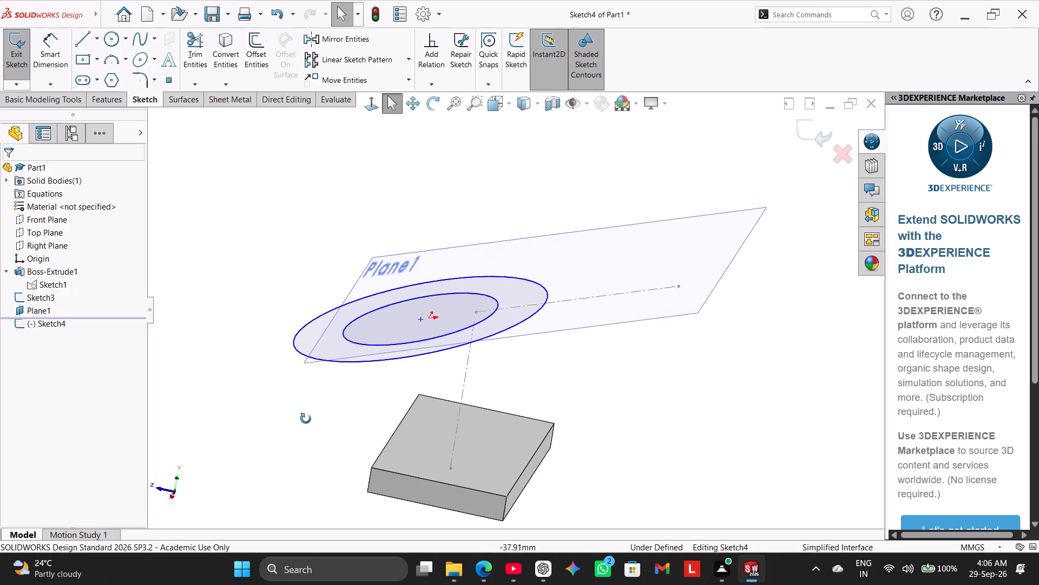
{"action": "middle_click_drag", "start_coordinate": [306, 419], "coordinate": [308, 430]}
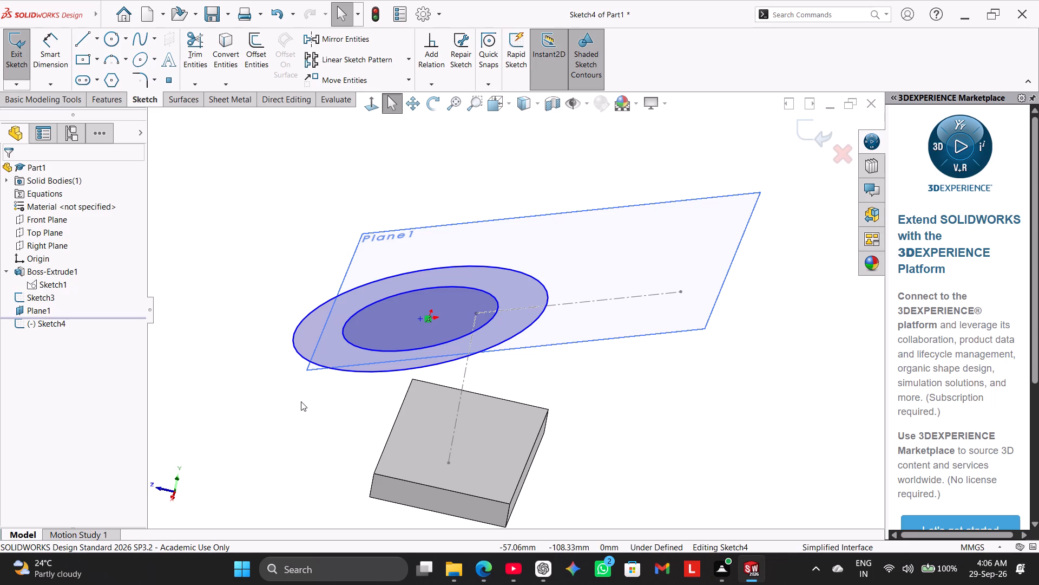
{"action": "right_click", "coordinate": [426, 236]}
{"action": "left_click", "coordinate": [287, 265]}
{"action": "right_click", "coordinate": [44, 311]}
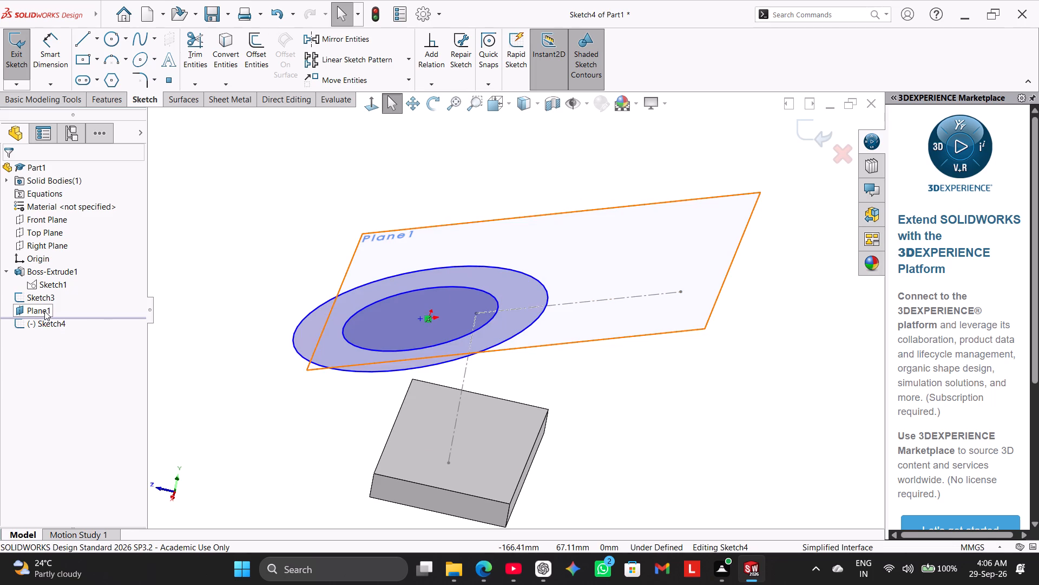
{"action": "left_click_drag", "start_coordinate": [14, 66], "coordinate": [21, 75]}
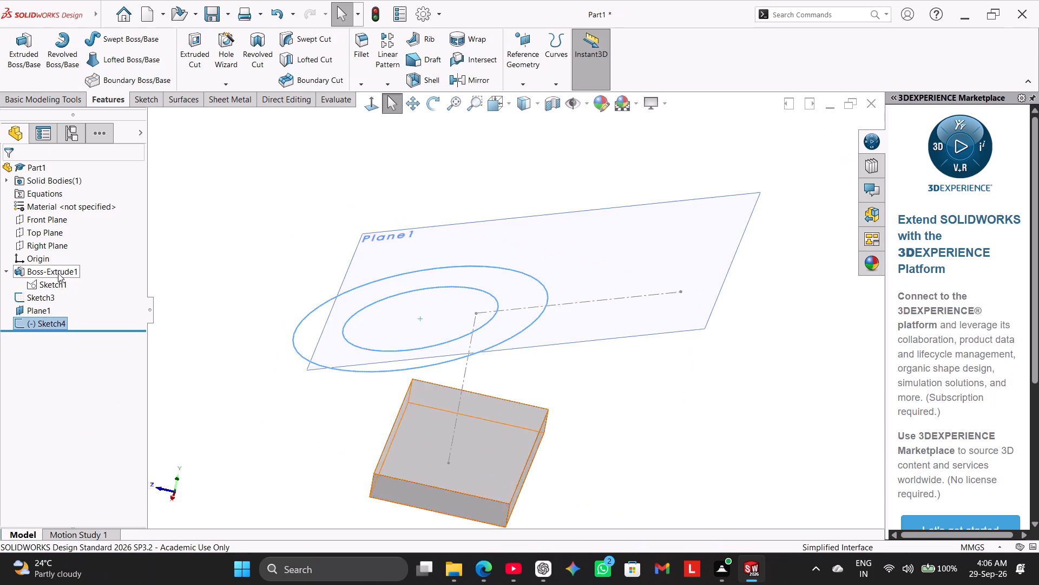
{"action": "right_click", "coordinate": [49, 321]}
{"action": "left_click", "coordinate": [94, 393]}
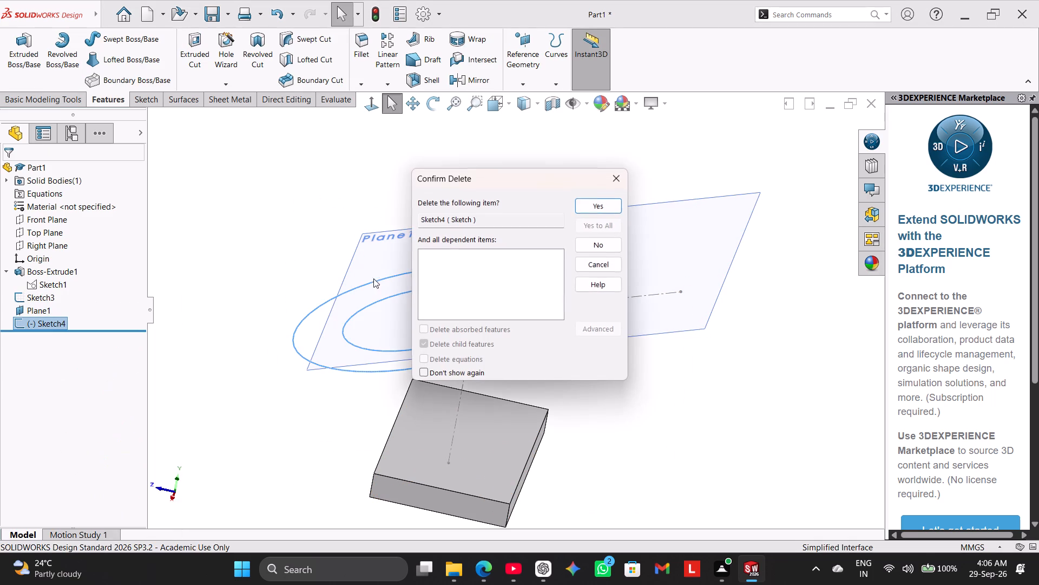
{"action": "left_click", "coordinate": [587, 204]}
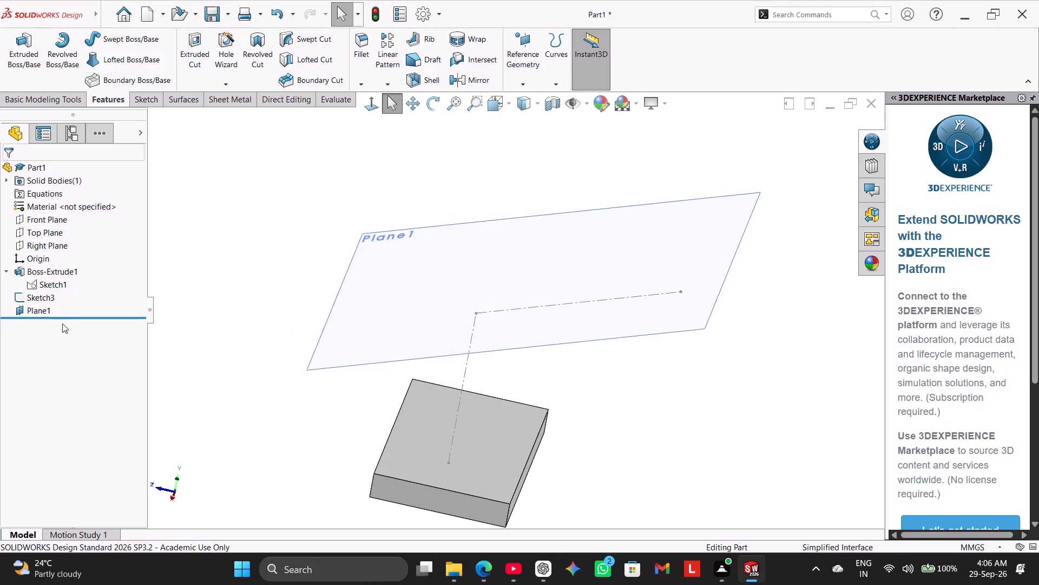
Delete the inclined reference plane, keeping the construction-line sketch.
{"action": "right_click", "coordinate": [36, 310]}
{"action": "left_click", "coordinate": [88, 407]}
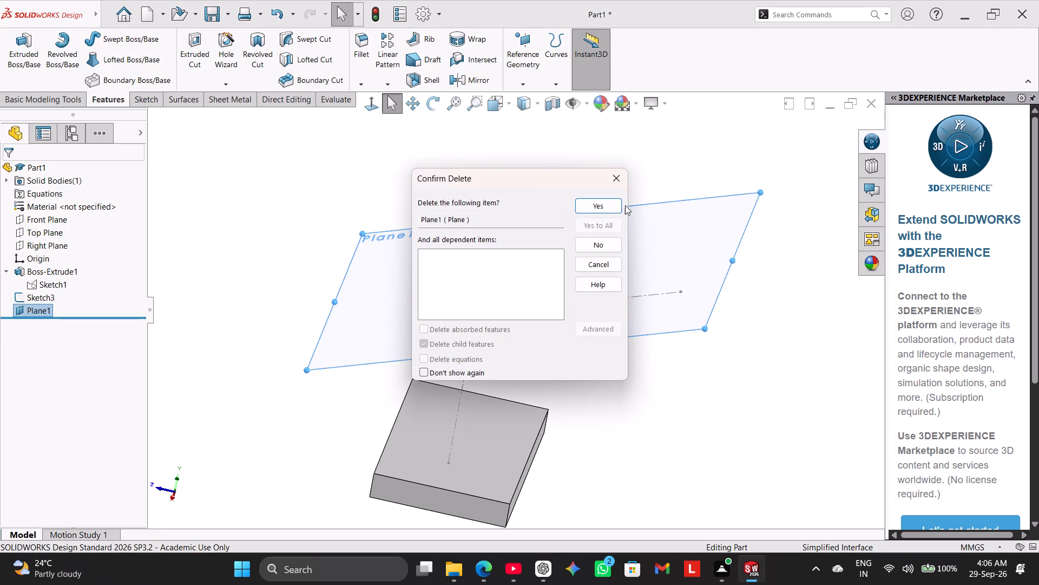
{"action": "left_click", "coordinate": [614, 201]}
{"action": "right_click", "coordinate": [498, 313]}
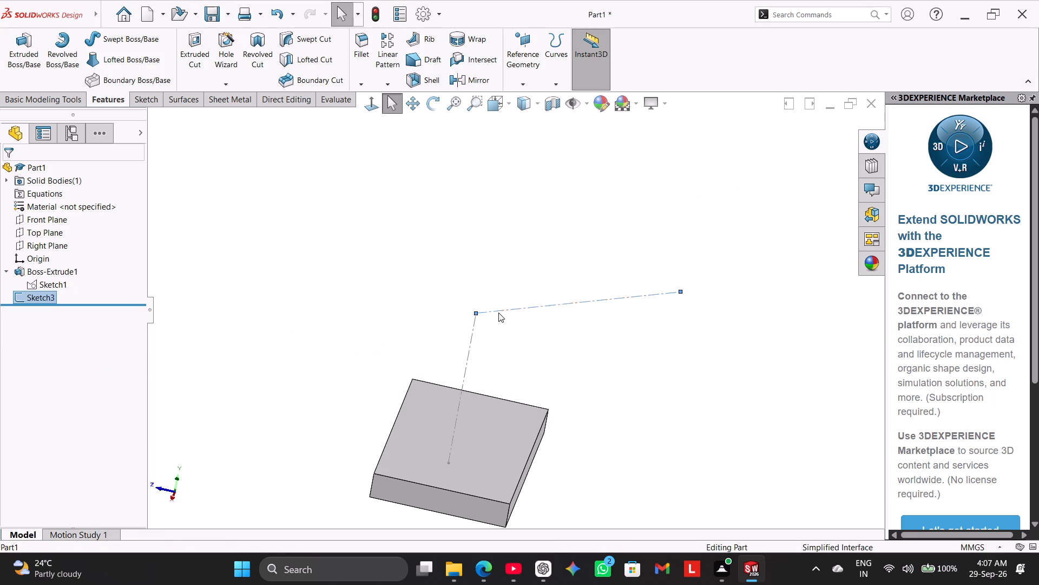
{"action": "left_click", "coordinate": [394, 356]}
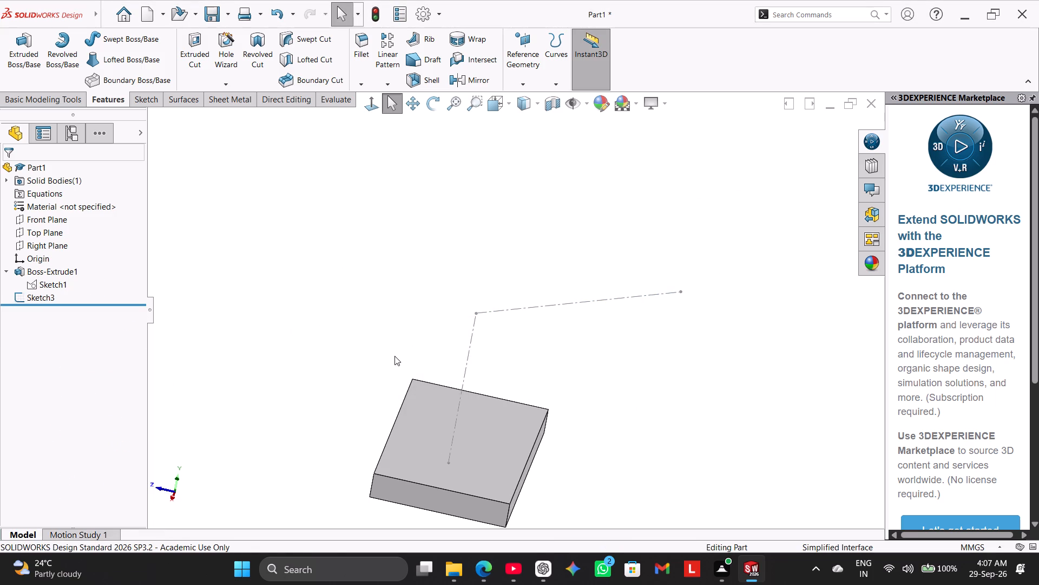
In the construction-line sketch, draw two concentric circles of about 56 mm and 36 mm radius centred at the top of the 96 mm centerline.
{"action": "double_click", "coordinate": [501, 310]}
{"action": "scroll", "coordinate": [418, 301], "scroll_direction": "up", "scroll_amount": 1}
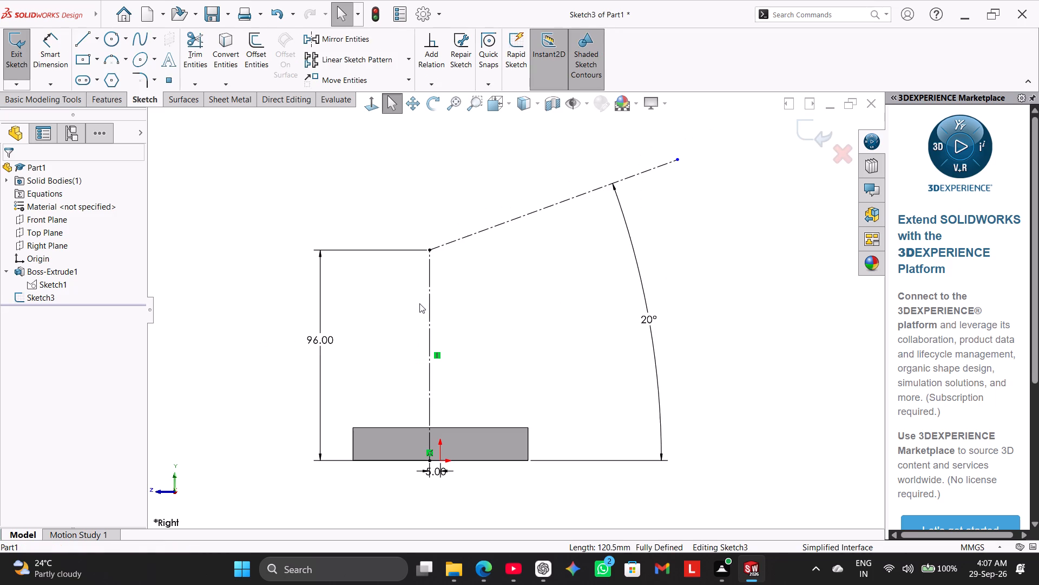
{"action": "scroll", "coordinate": [423, 306], "scroll_direction": "up", "scroll_amount": 1}
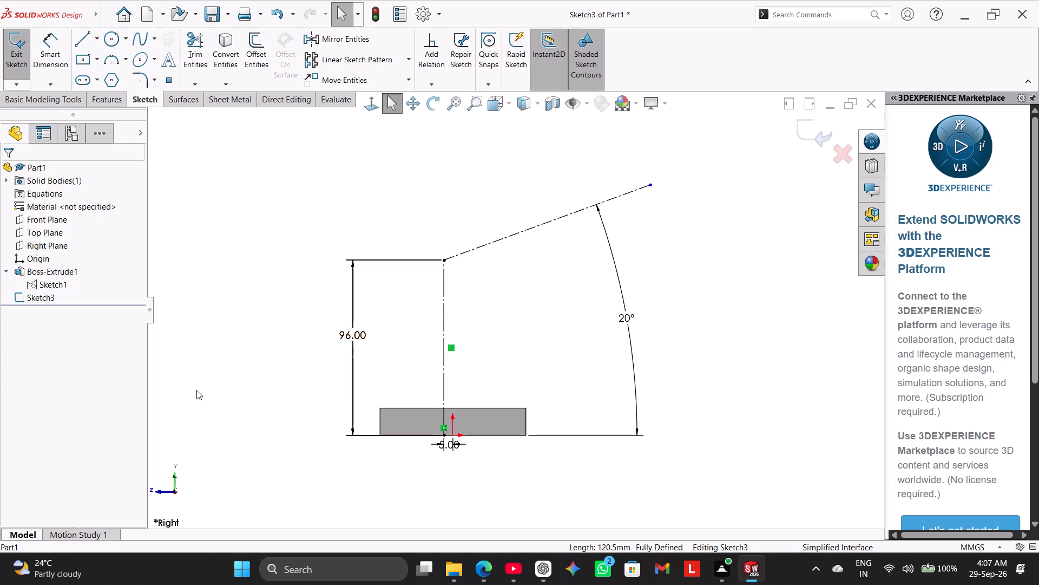
{"action": "right_click", "coordinate": [204, 333]}
{"action": "left_click", "coordinate": [244, 207]}
{"action": "left_click", "coordinate": [109, 33]}
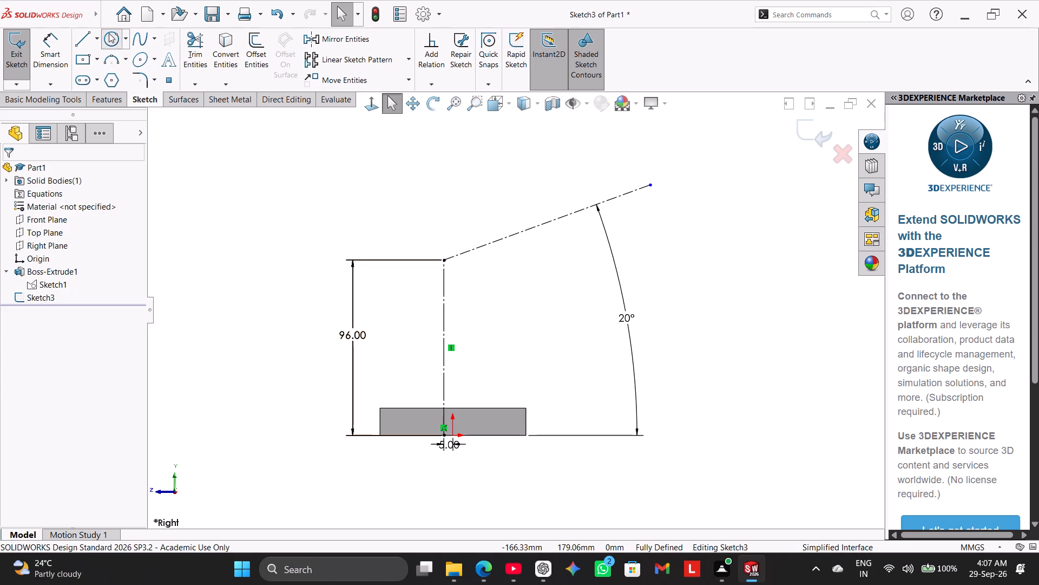
{"action": "left_click", "coordinate": [444, 262]}
{"action": "left_click", "coordinate": [512, 335]}
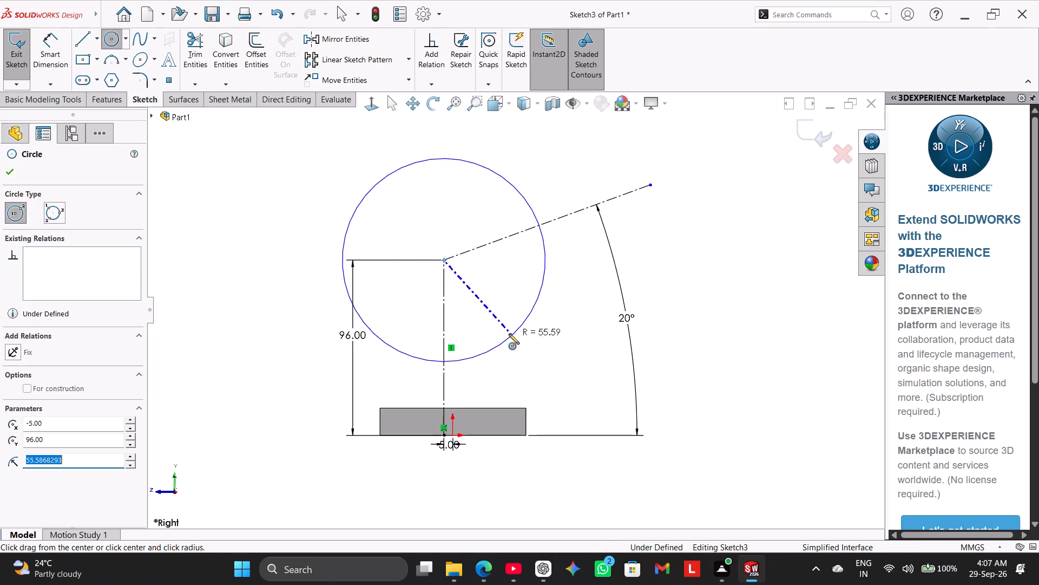
{"action": "left_click", "coordinate": [444, 261]}
{"action": "left_click", "coordinate": [486, 310]}
{"action": "right_click", "coordinate": [267, 231]}
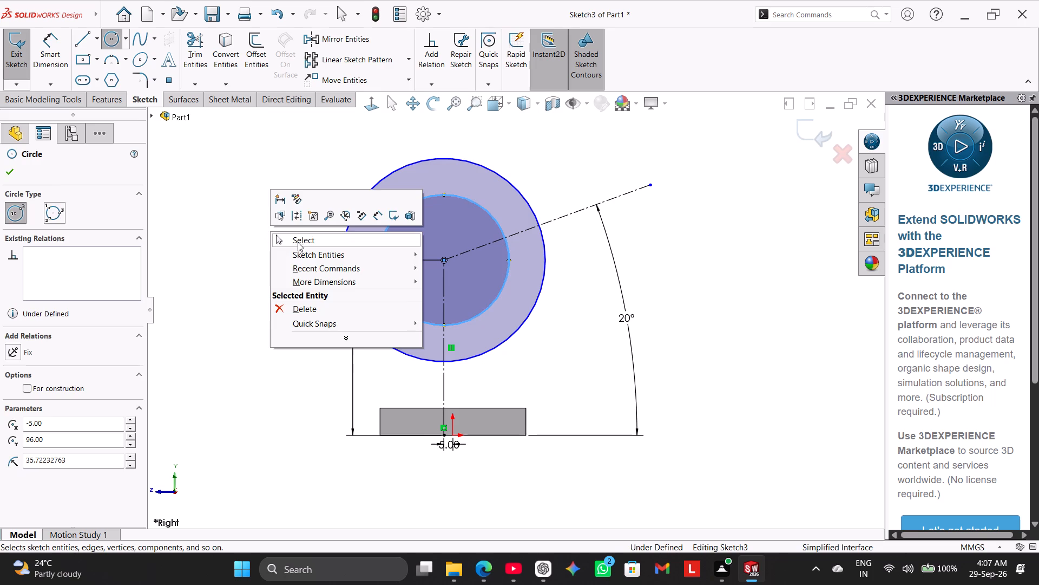
{"action": "left_click", "coordinate": [297, 240]}
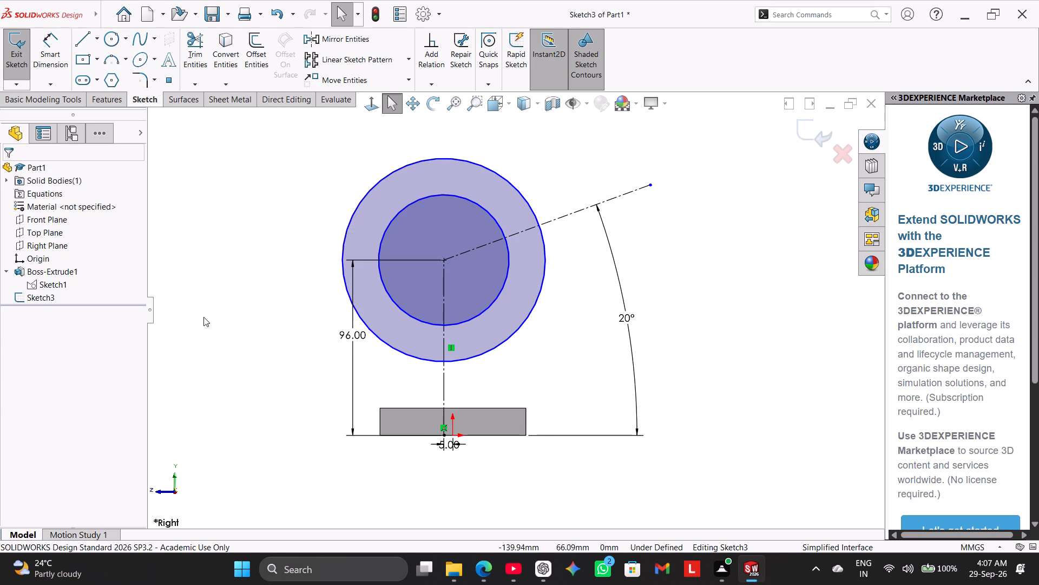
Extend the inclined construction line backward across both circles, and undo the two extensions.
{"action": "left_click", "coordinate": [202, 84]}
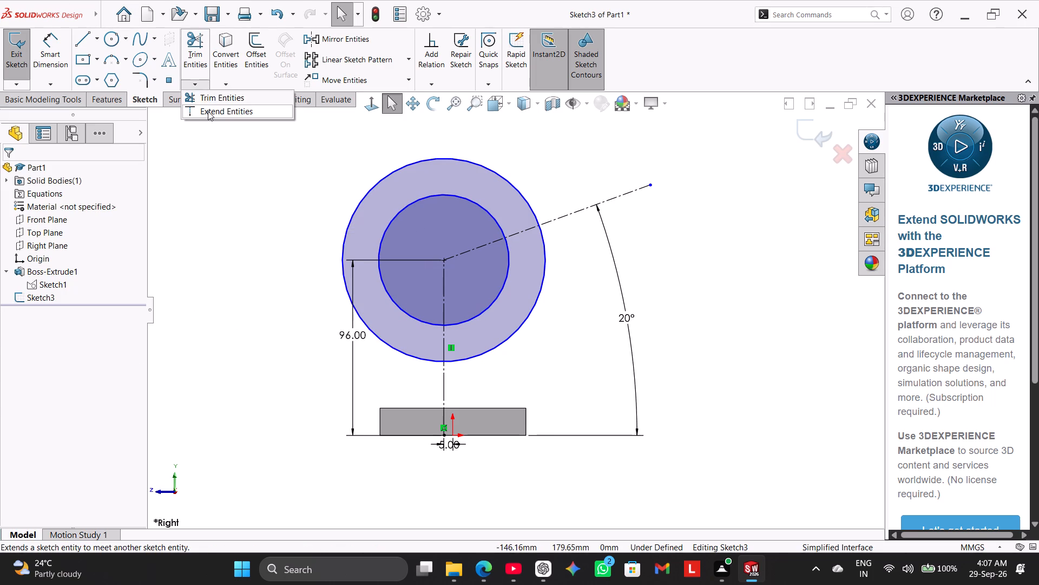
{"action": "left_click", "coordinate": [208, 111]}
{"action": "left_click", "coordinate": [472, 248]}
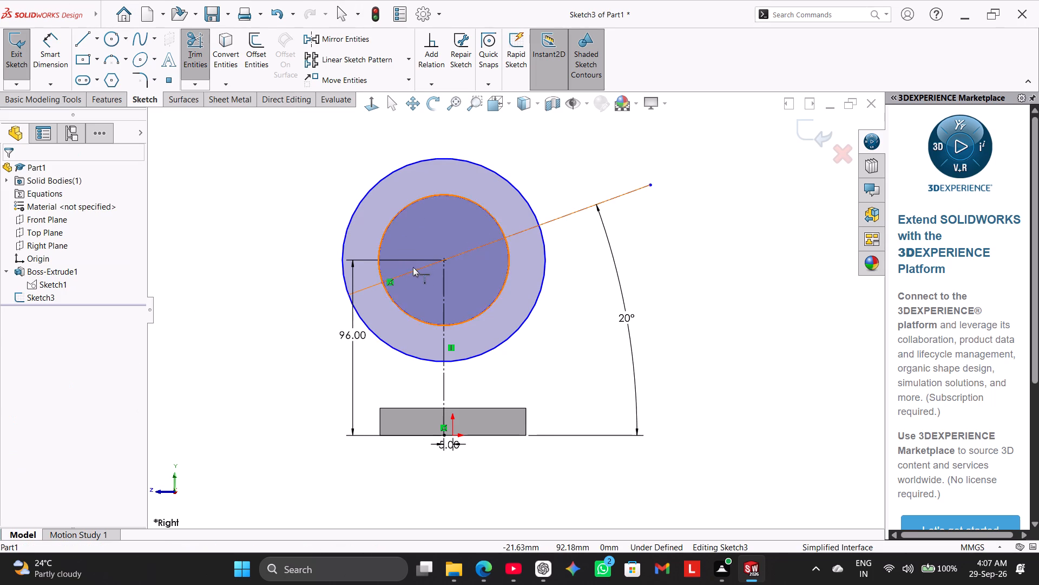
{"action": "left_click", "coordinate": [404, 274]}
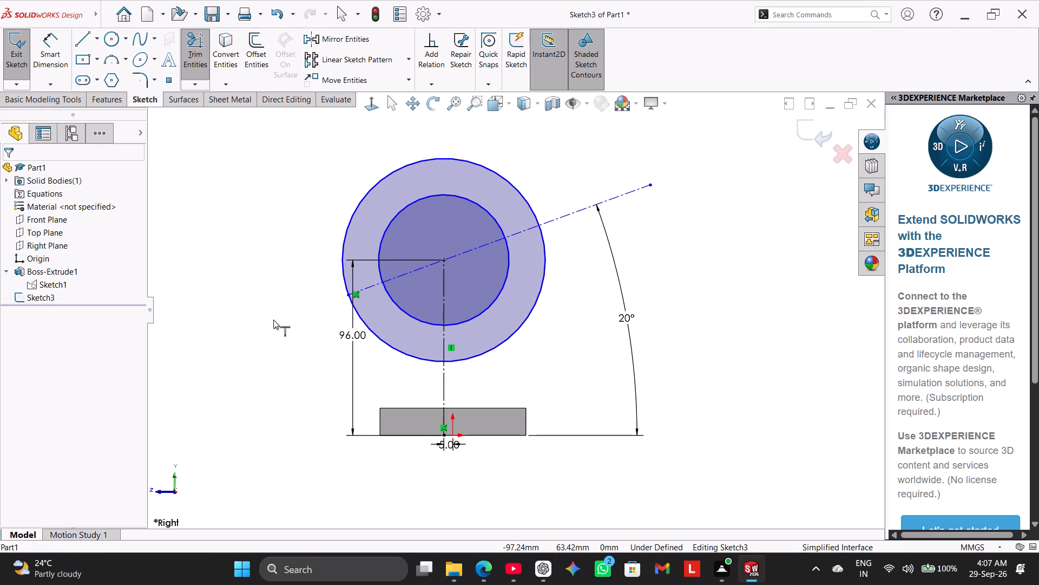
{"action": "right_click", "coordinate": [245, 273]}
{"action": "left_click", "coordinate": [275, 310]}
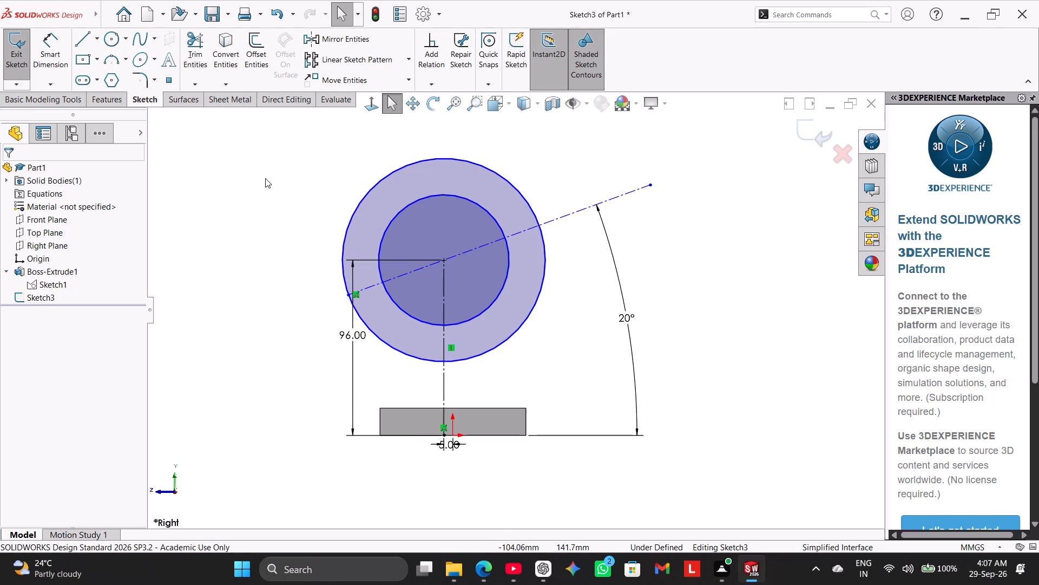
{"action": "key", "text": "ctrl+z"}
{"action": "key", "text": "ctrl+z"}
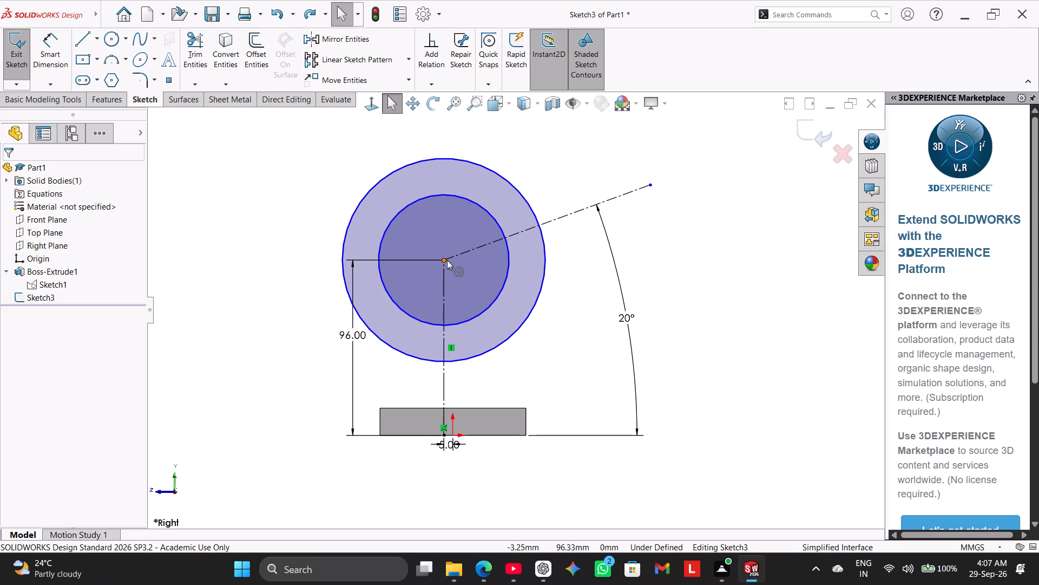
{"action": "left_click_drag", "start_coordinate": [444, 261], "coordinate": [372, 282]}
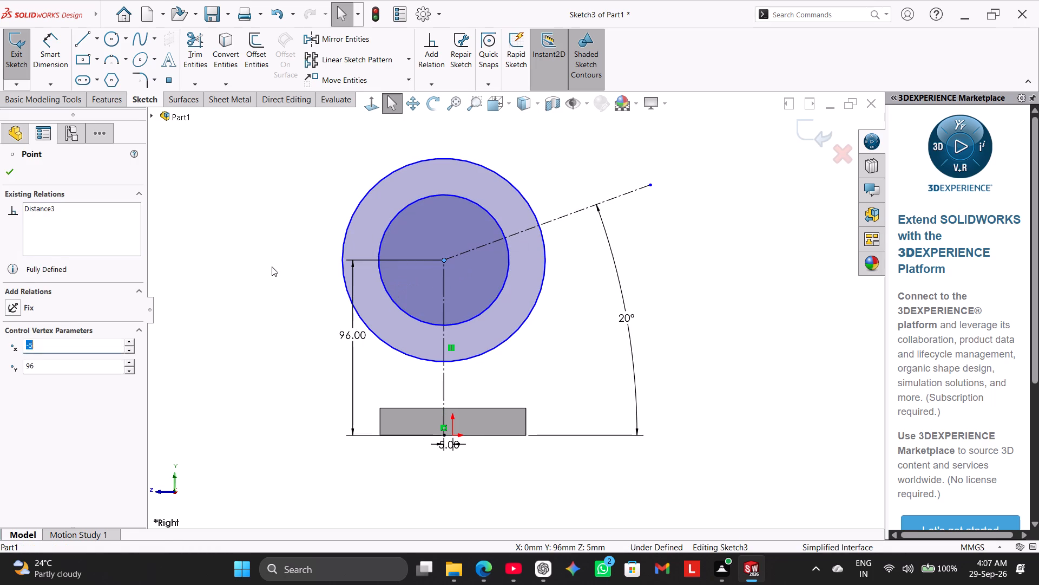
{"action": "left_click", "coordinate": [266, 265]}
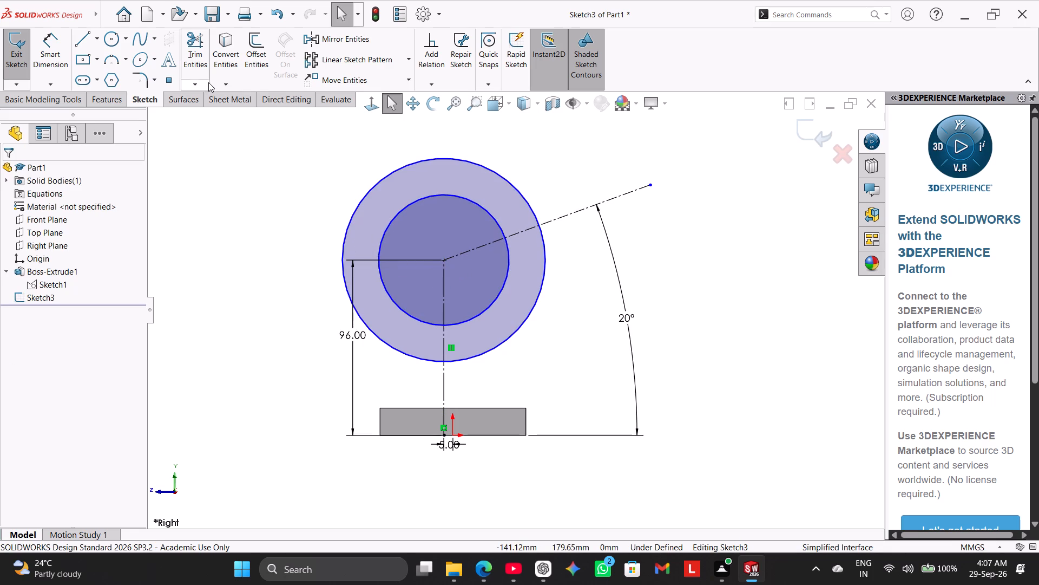
Extend the 20° construction line backward past the circles' centre until it meets the far side of the outer circle.
{"action": "left_click", "coordinate": [208, 82]}
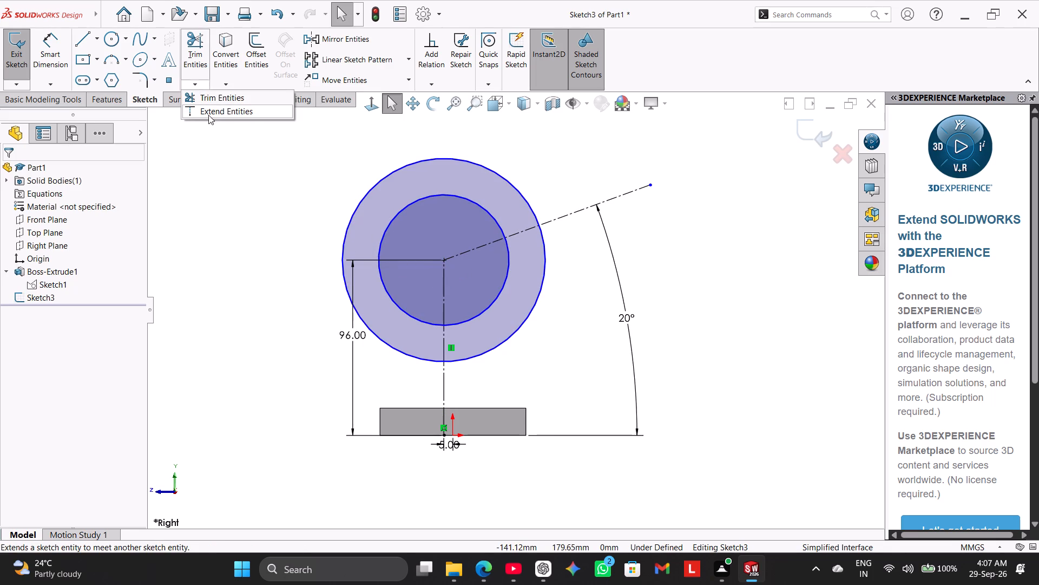
{"action": "left_click", "coordinate": [208, 115]}
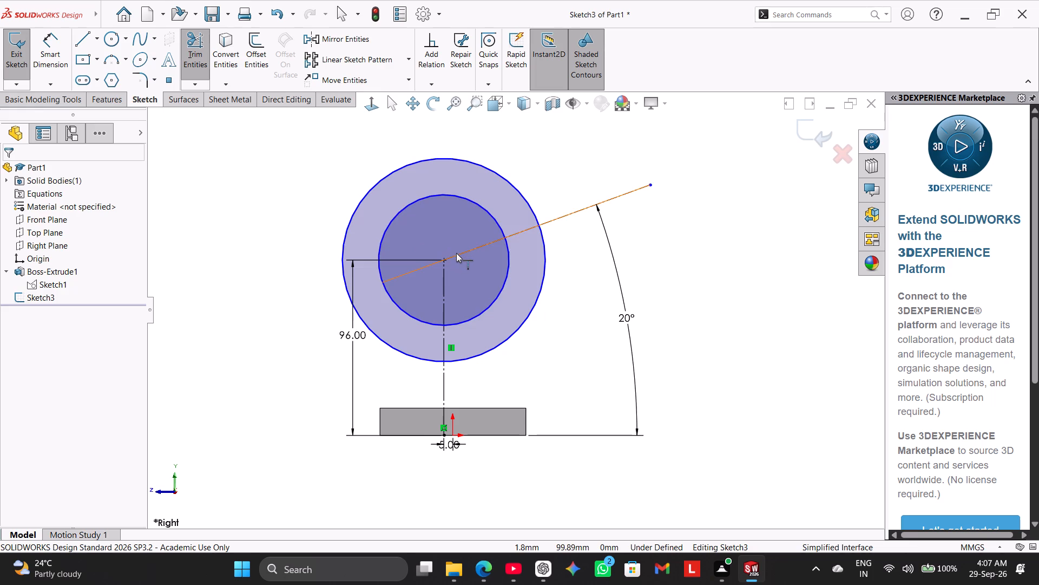
{"action": "left_click", "coordinate": [456, 253]}
{"action": "left_click", "coordinate": [399, 277]}
{"action": "right_click", "coordinate": [233, 231]}
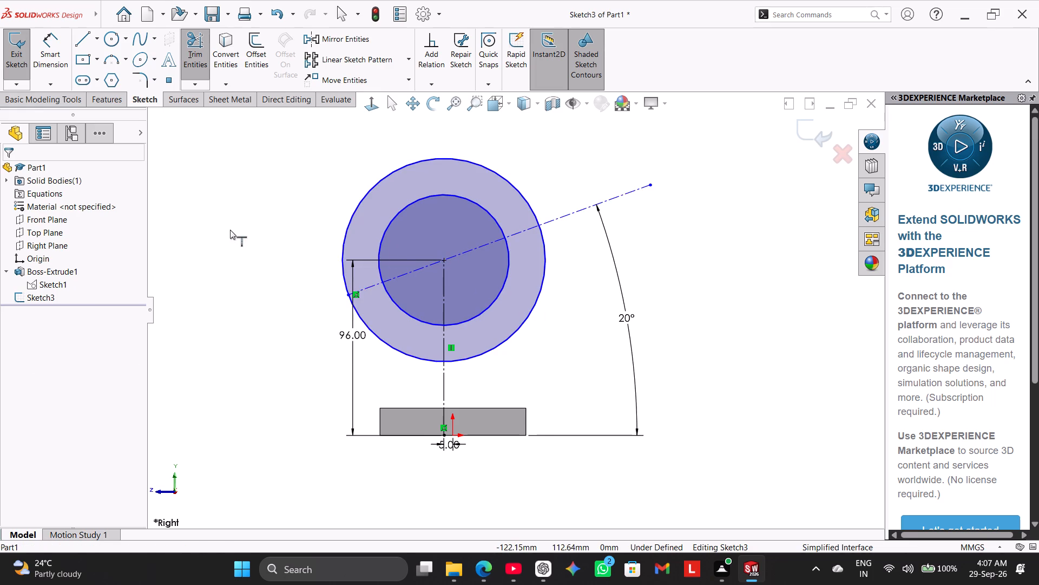
{"action": "left_click", "coordinate": [256, 265]}
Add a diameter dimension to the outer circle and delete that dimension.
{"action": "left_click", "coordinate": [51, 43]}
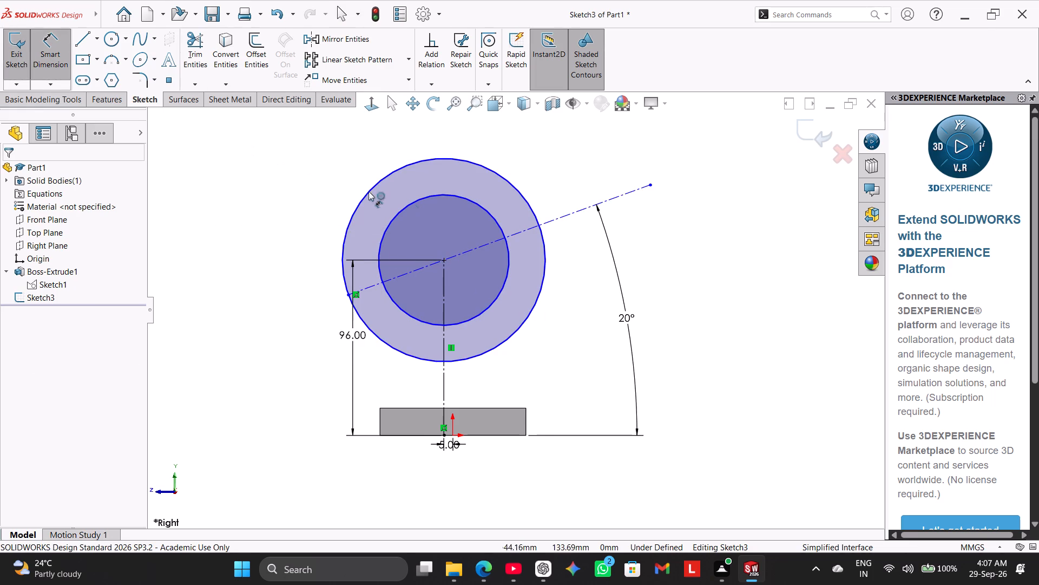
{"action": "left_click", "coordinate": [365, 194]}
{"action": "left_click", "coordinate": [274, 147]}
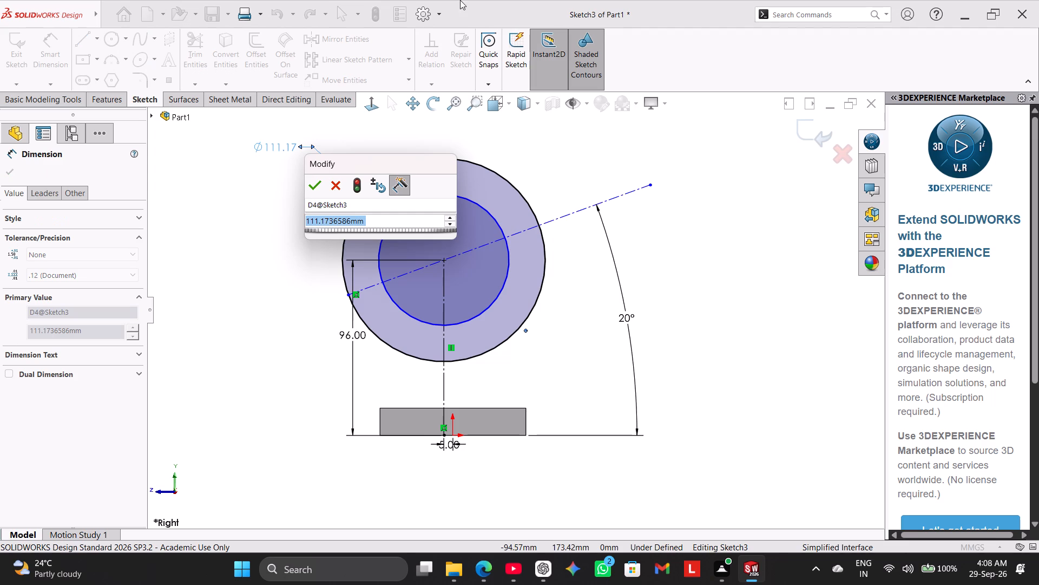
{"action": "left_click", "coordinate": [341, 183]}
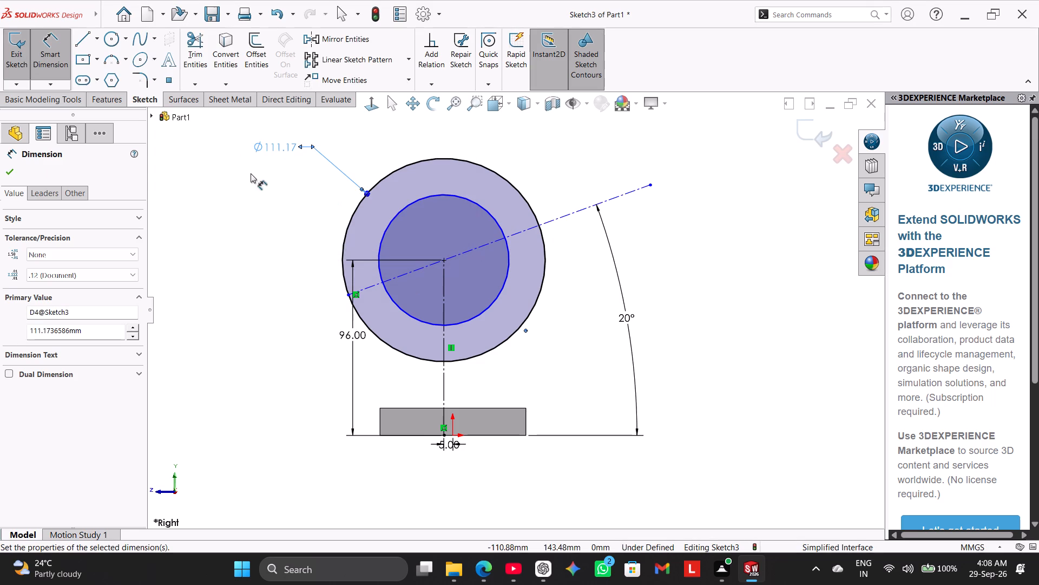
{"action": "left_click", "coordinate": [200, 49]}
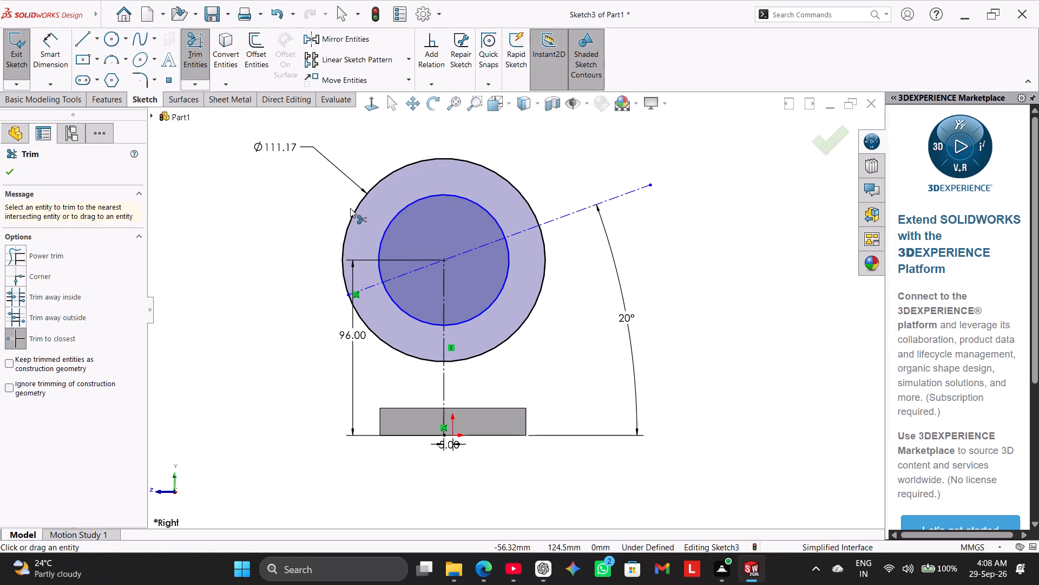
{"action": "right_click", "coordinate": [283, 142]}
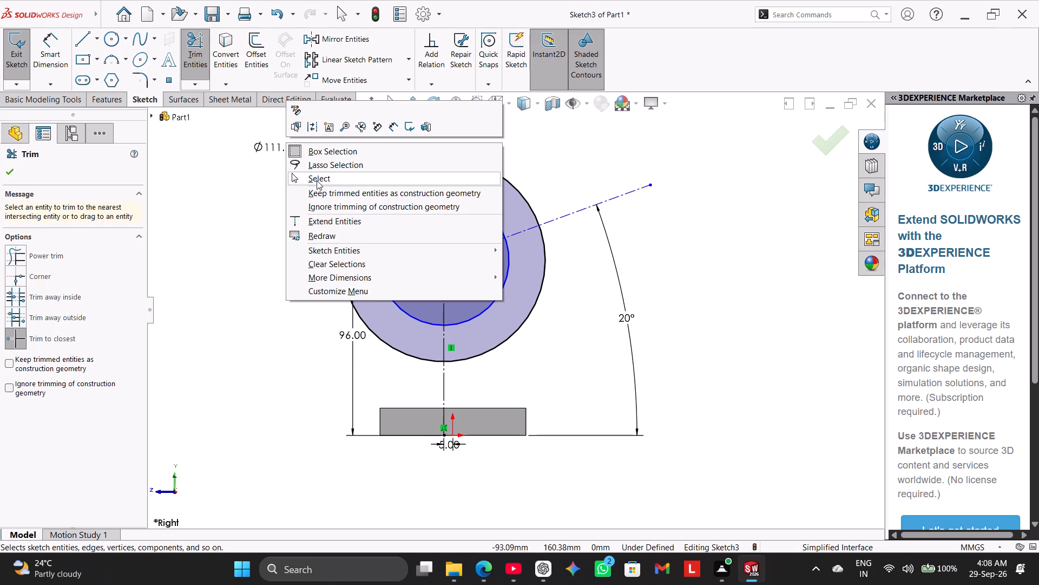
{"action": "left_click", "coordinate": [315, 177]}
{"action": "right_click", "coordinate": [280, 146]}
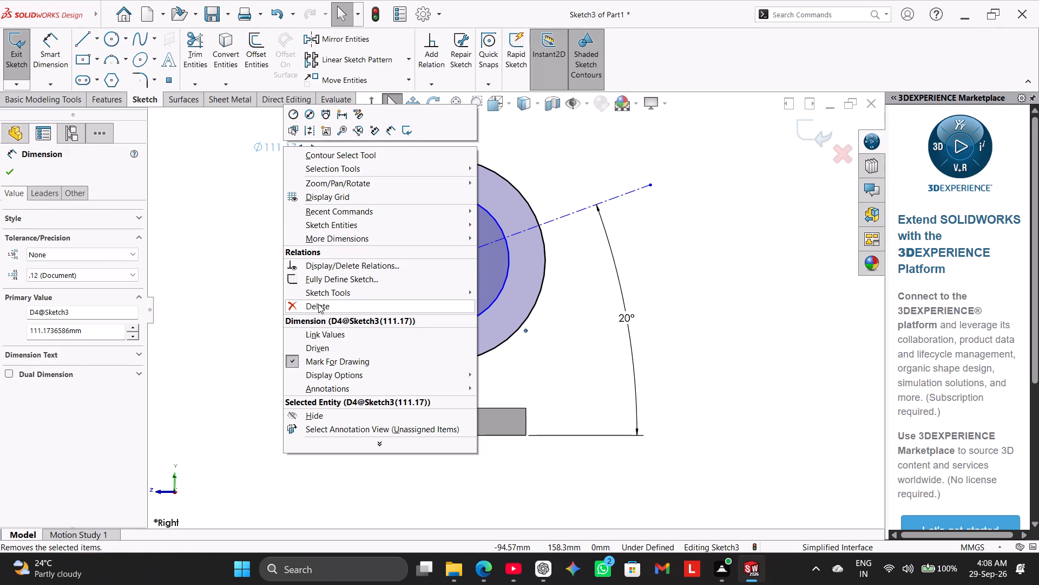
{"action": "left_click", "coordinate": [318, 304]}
Trim away the parts of both circles above the inclined construction line, keeping the two lower arcs.
{"action": "left_click", "coordinate": [189, 41]}
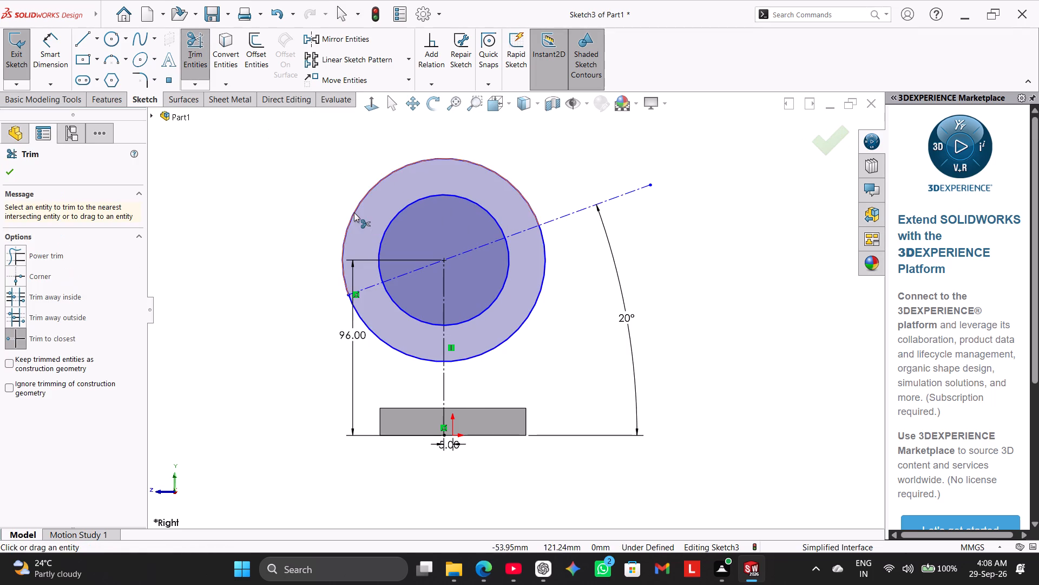
{"action": "left_click", "coordinate": [354, 212]}
{"action": "left_click", "coordinate": [407, 204]}
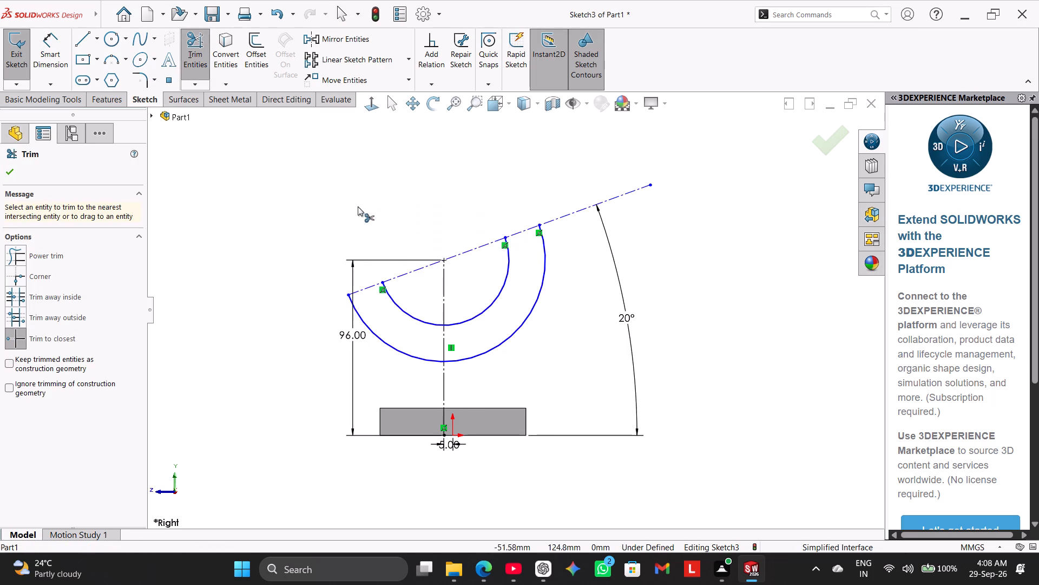
{"action": "right_click", "coordinate": [325, 197]}
{"action": "left_click", "coordinate": [365, 233]}
Dimension the outer arc with a radius of 45 mm.
{"action": "left_click", "coordinate": [58, 55]}
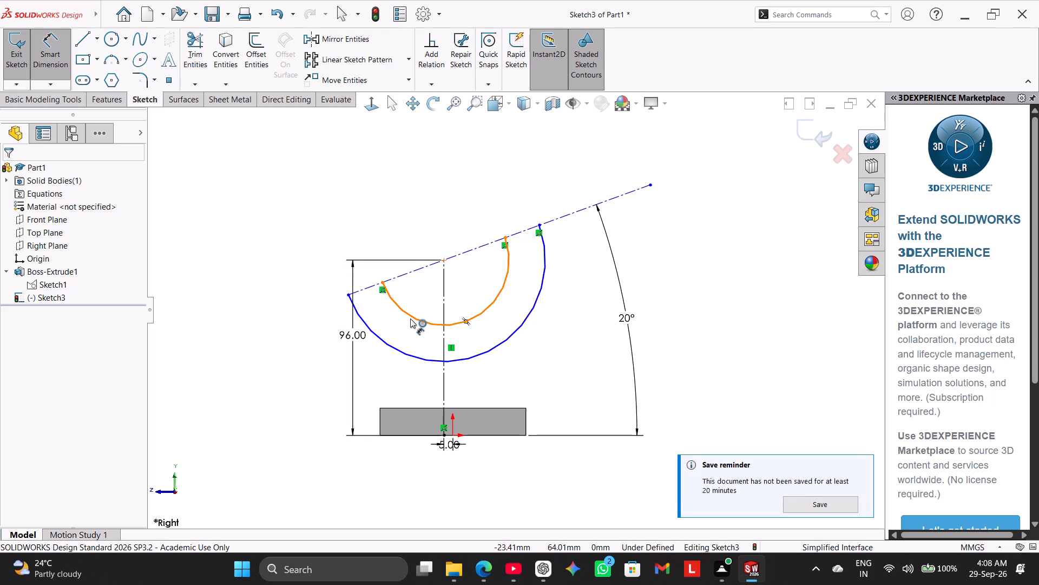
{"action": "left_click", "coordinate": [406, 354]}
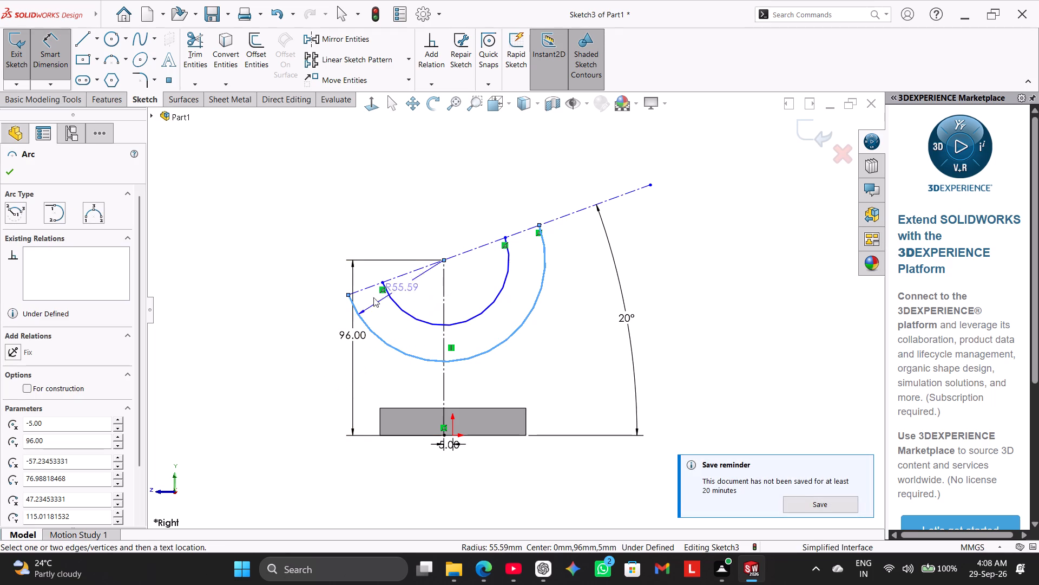
{"action": "left_click", "coordinate": [278, 365]}
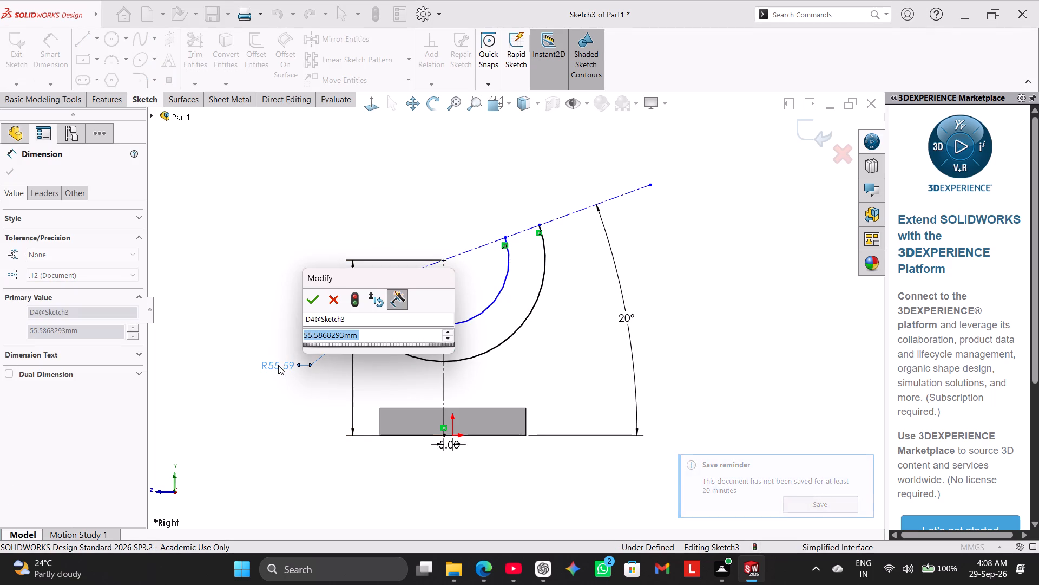
{"action": "type", "text": "45"}
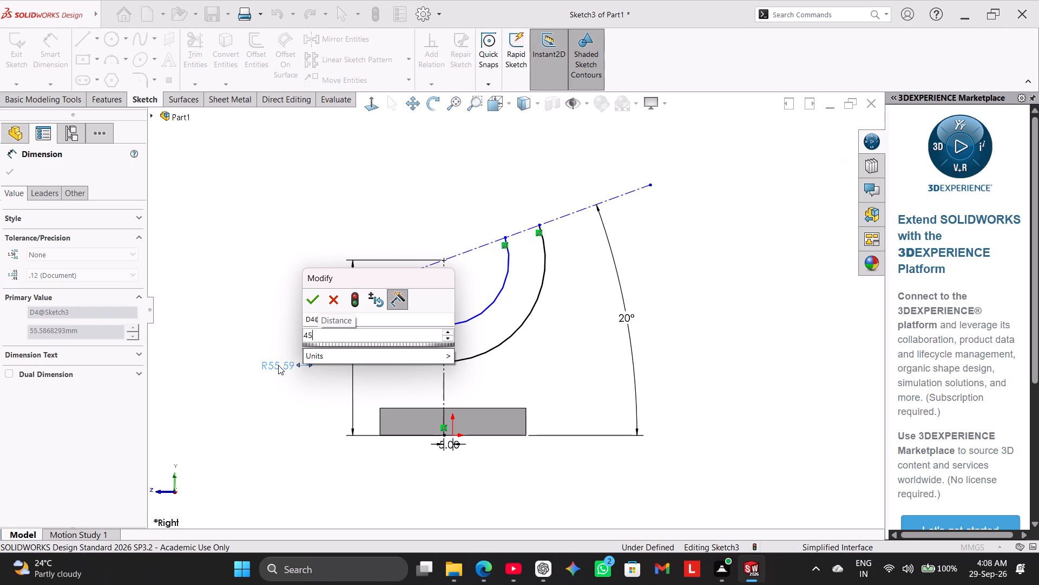
{"action": "key", "text": "Return"}
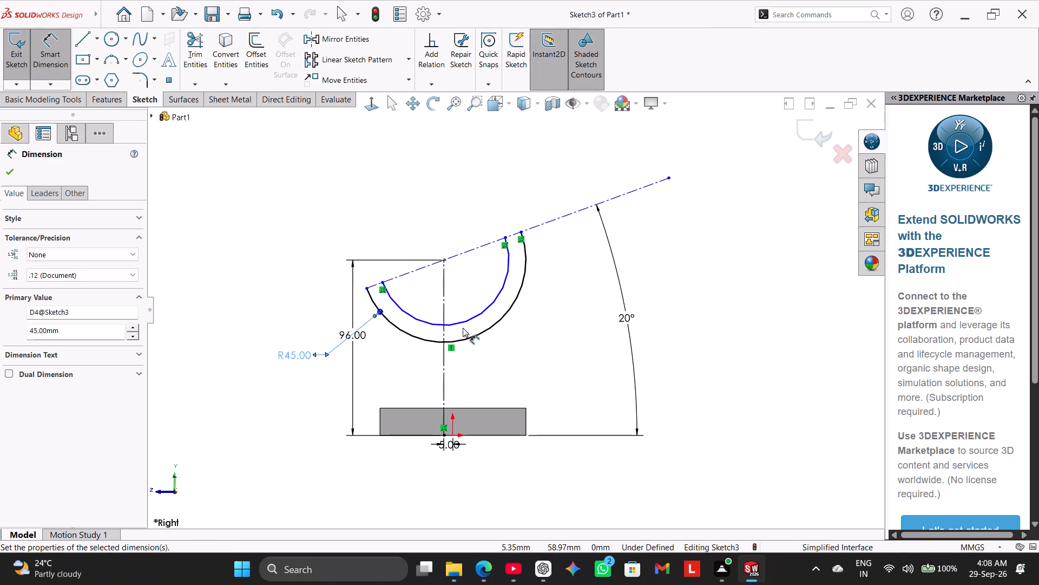
Dimension the inner arc with a radius of 35 mm.
{"action": "left_click", "coordinate": [468, 322]}
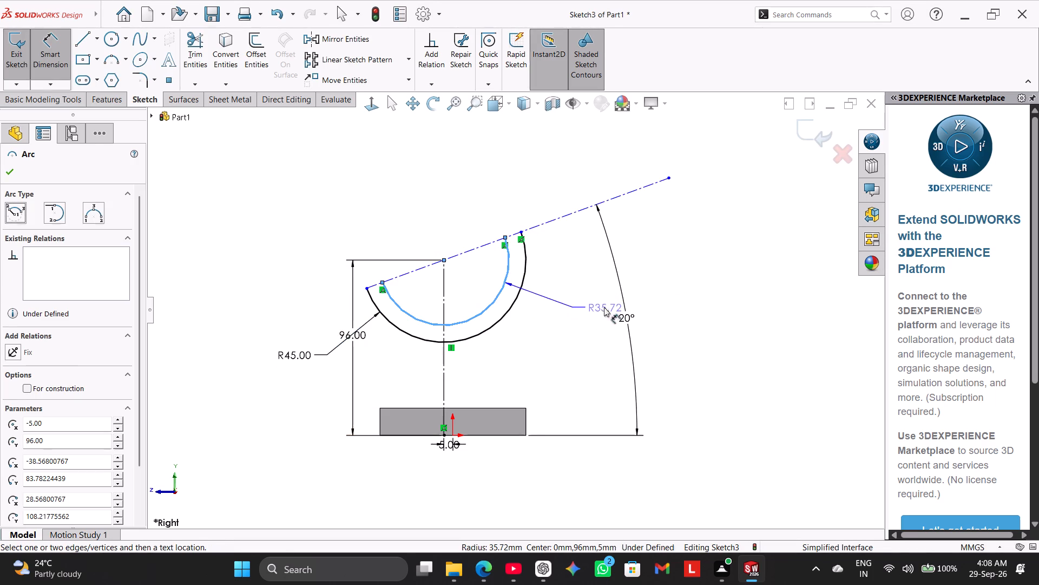
{"action": "left_click", "coordinate": [582, 313]}
{"action": "type", "text": "35"}
{"action": "key", "text": "Return"}
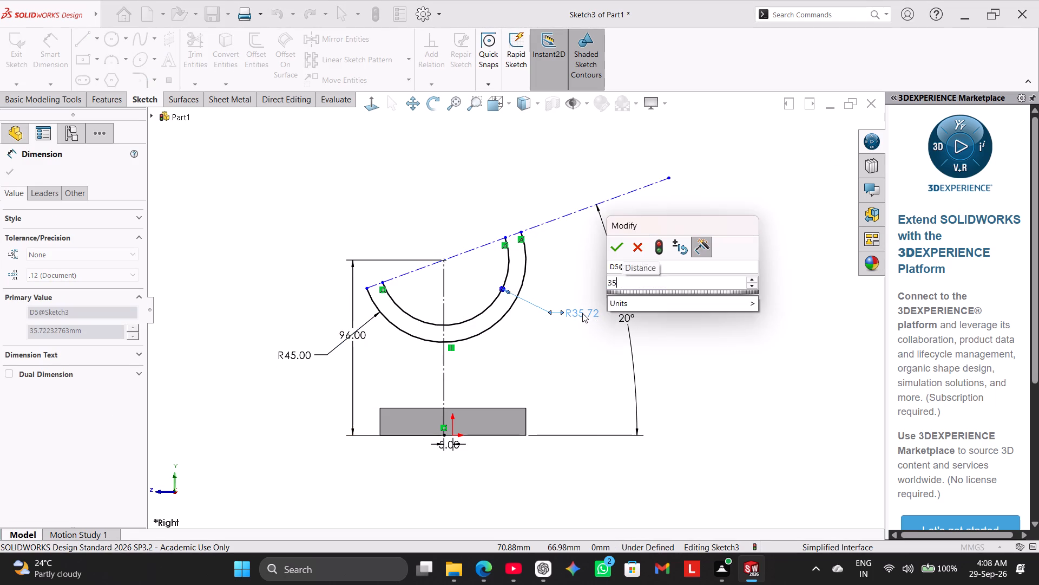
{"action": "right_click", "coordinate": [729, 282]}
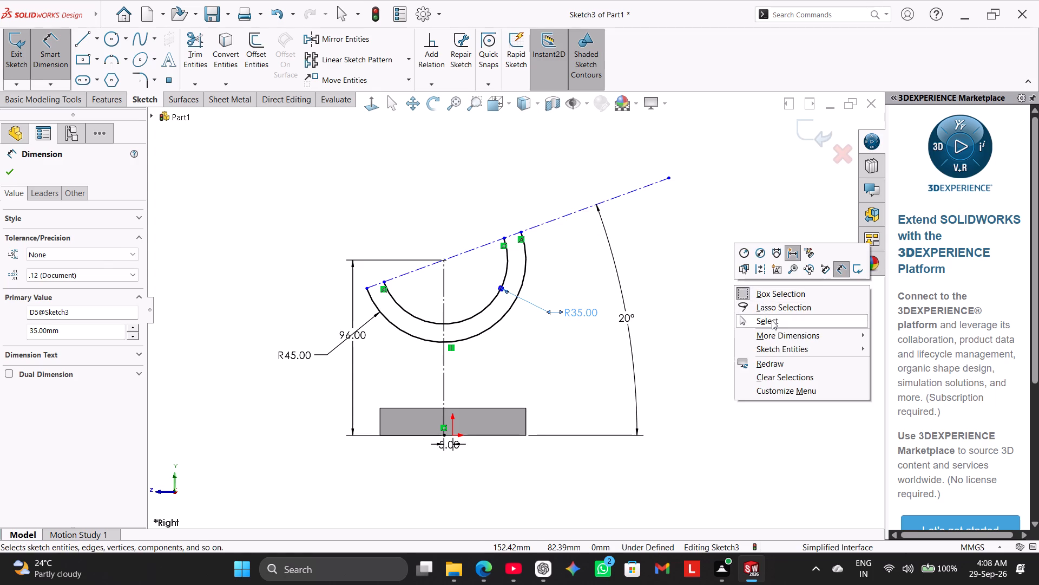
{"action": "left_click", "coordinate": [772, 320]}
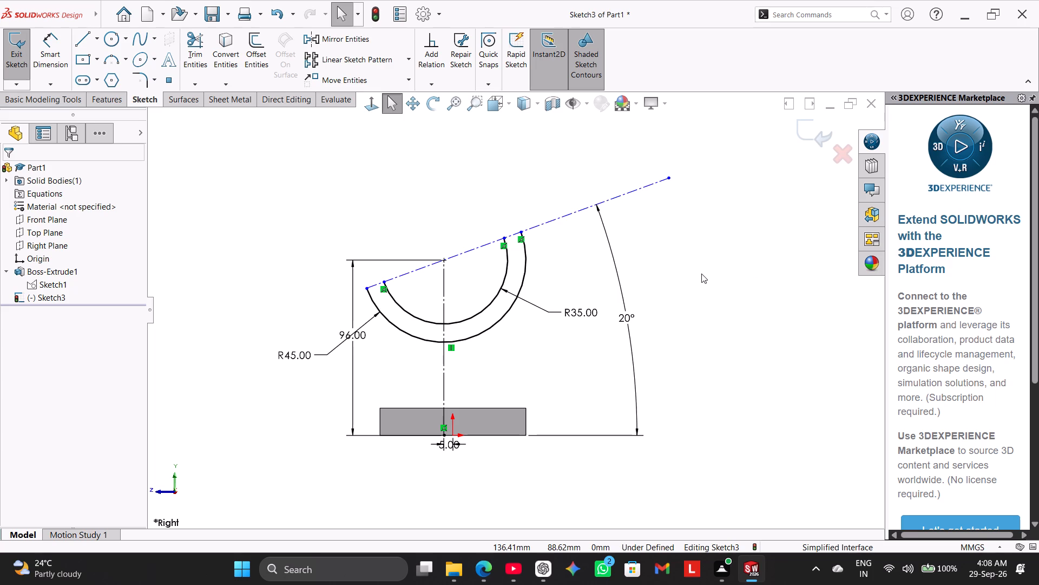
Delete the inclined construction line that passes through the ends of the two arcs.
{"action": "right_click", "coordinate": [582, 210]}
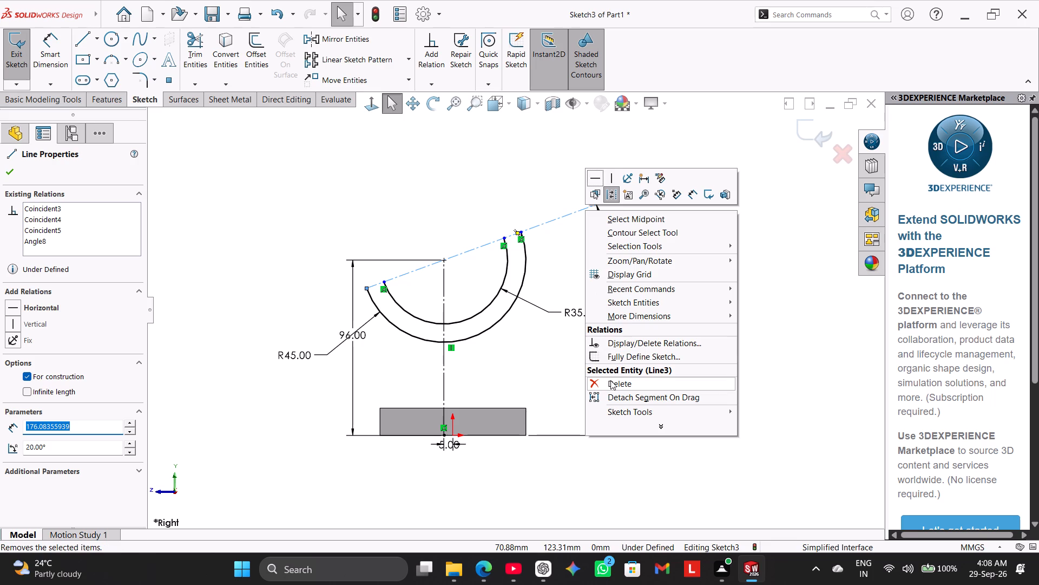
{"action": "left_click", "coordinate": [614, 386]}
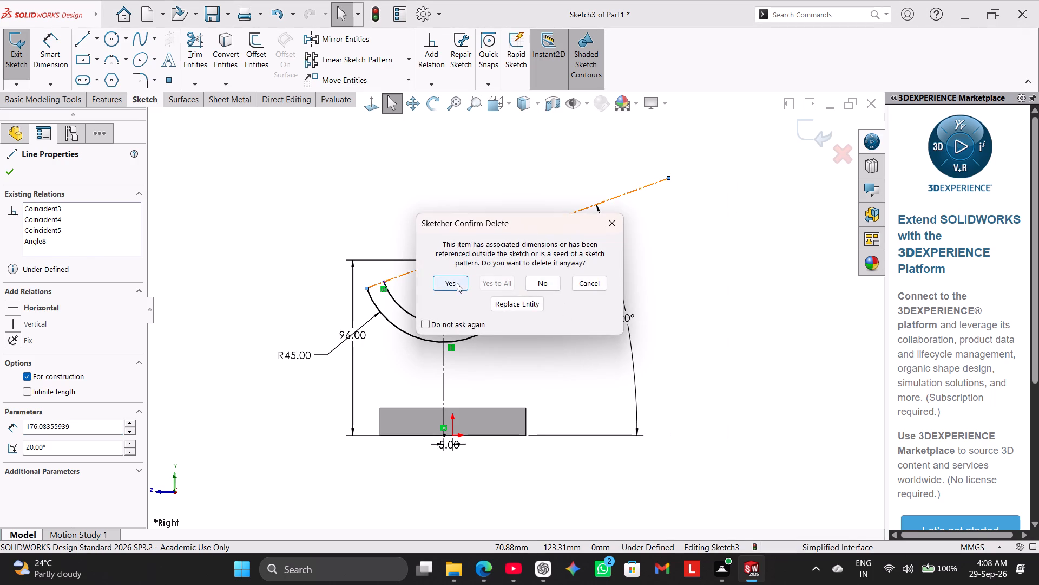
{"action": "left_click", "coordinate": [457, 283]}
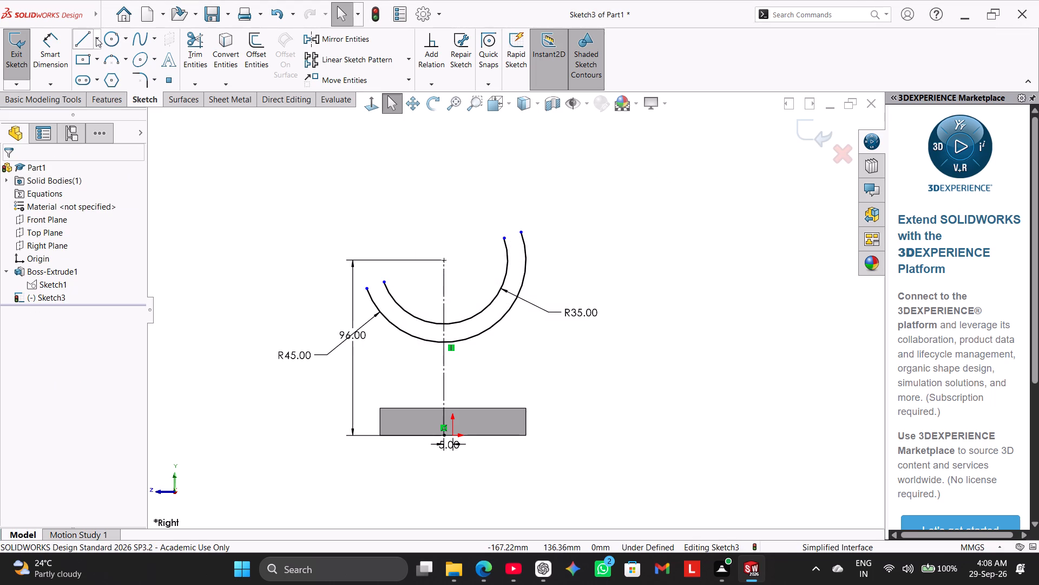
Draw a new construction line about 224 mm long, inclined about 22°, across the open ends of both arcs.
{"action": "left_click", "coordinate": [96, 37]}
{"action": "left_click", "coordinate": [94, 71]}
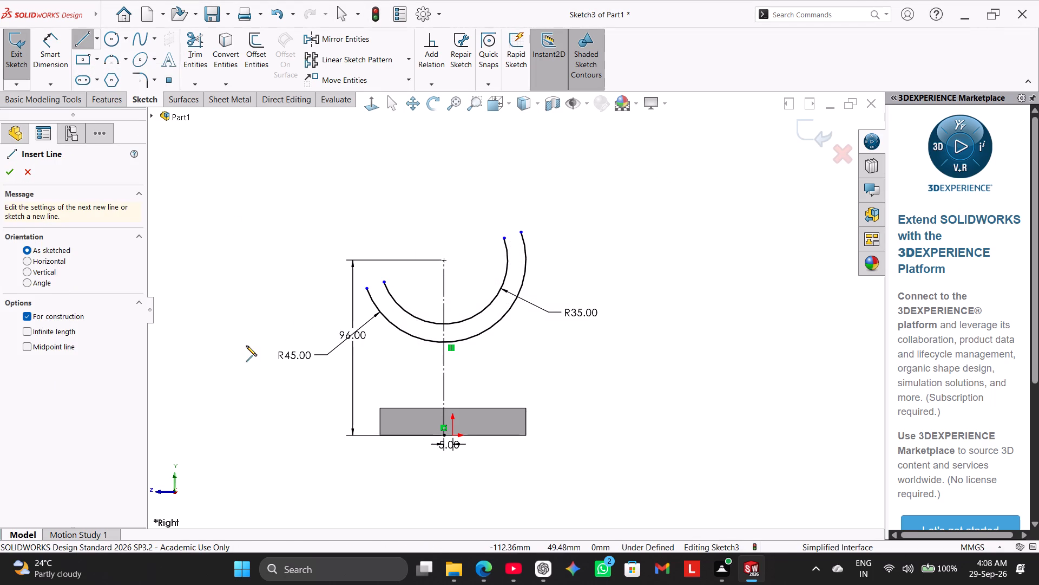
{"action": "left_click", "coordinate": [243, 346]}
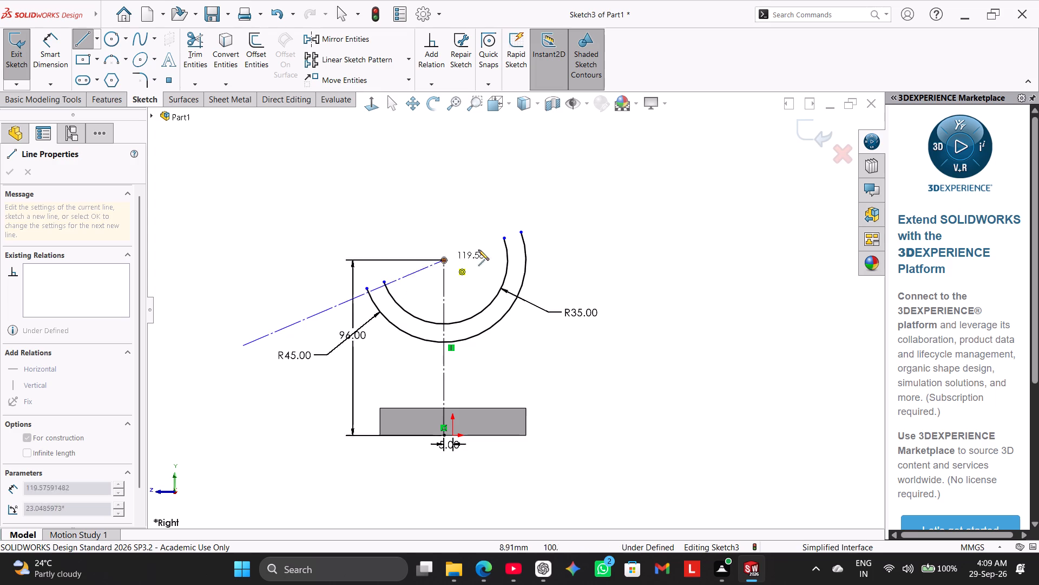
{"action": "left_click", "coordinate": [621, 191]}
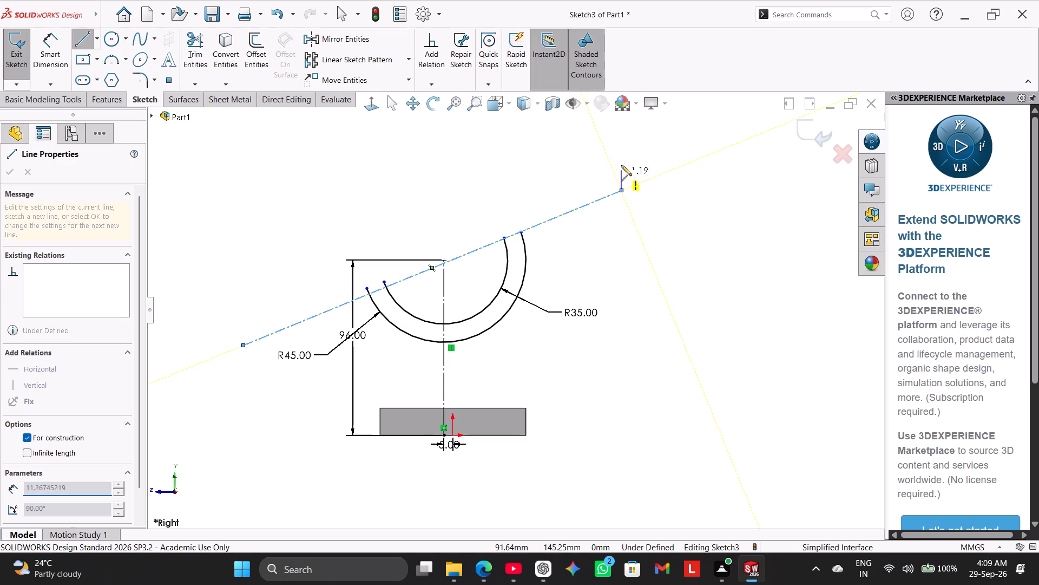
{"action": "right_click", "coordinate": [622, 165]}
{"action": "left_click", "coordinate": [657, 170]}
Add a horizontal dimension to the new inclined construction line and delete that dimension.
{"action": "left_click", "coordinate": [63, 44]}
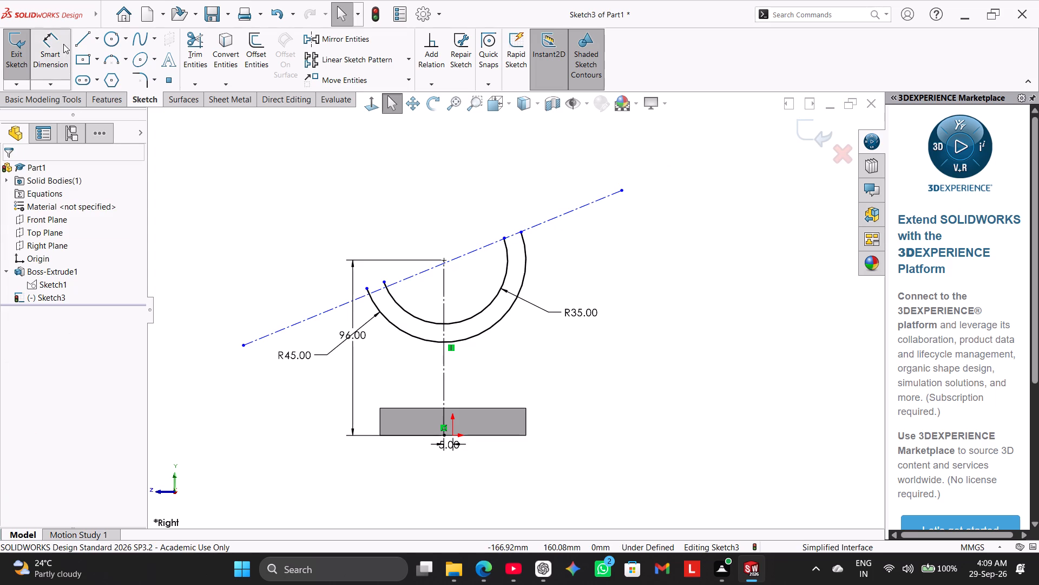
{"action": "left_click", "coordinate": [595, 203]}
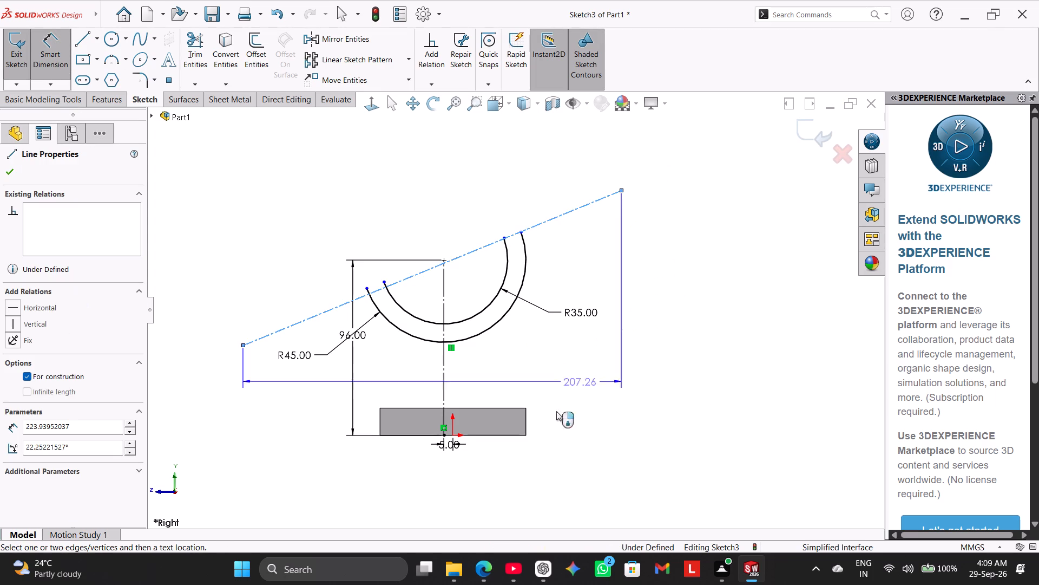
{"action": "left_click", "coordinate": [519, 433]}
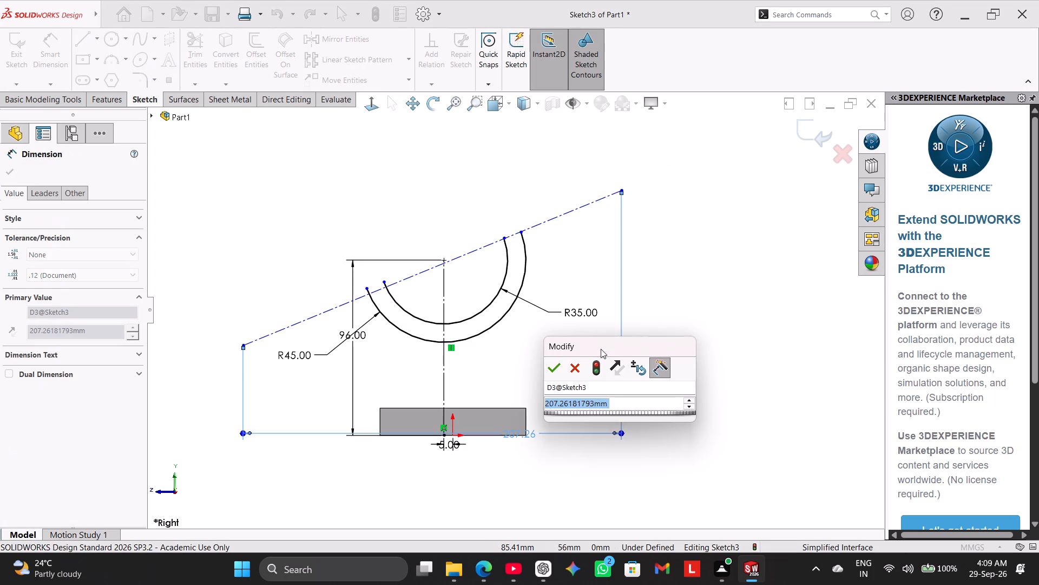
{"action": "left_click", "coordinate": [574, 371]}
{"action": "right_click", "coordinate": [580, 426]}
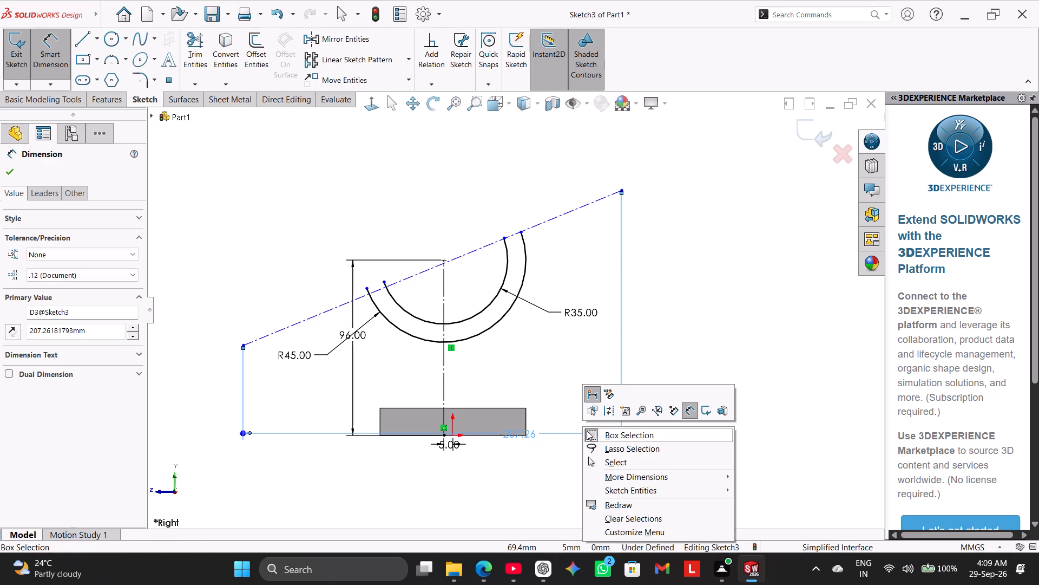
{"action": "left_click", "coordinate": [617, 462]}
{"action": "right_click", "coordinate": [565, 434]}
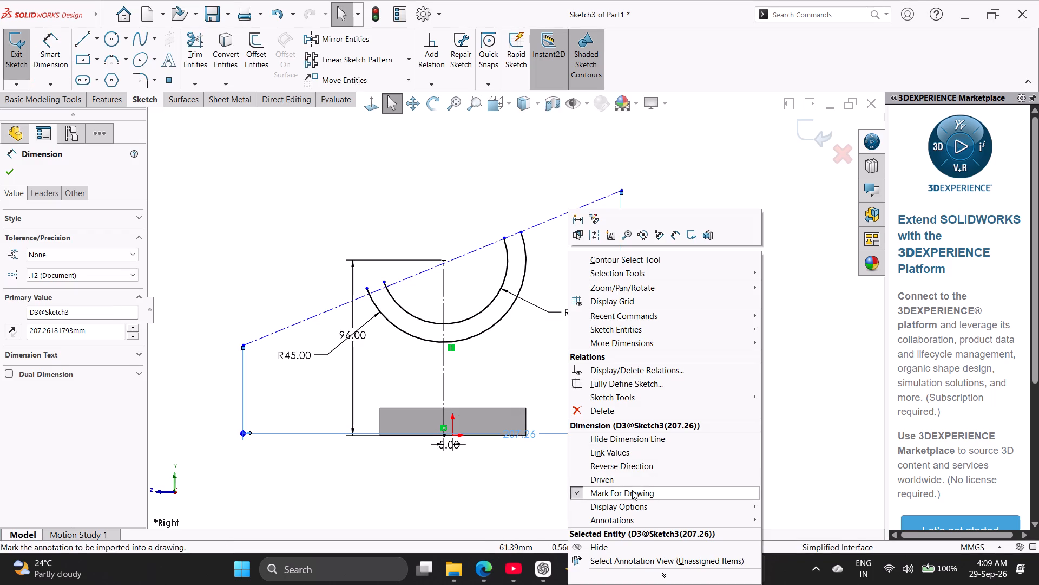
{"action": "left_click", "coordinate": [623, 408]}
Dimension the angle between the block's bottom edge and the inclined construction line as 20°.
{"action": "right_click_drag", "start_coordinate": [709, 405], "coordinate": [839, 377]}
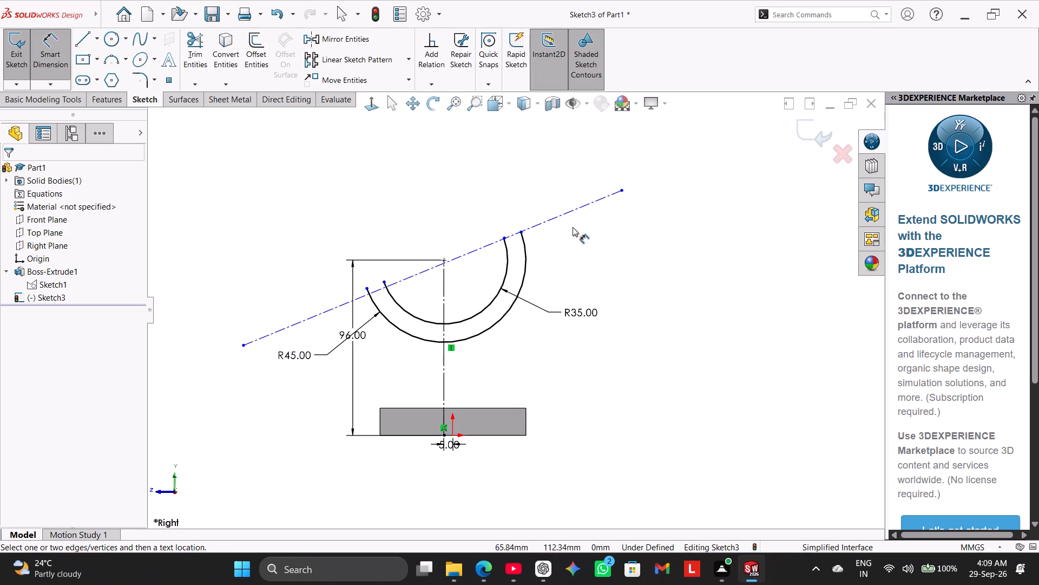
{"action": "left_click", "coordinate": [499, 435]}
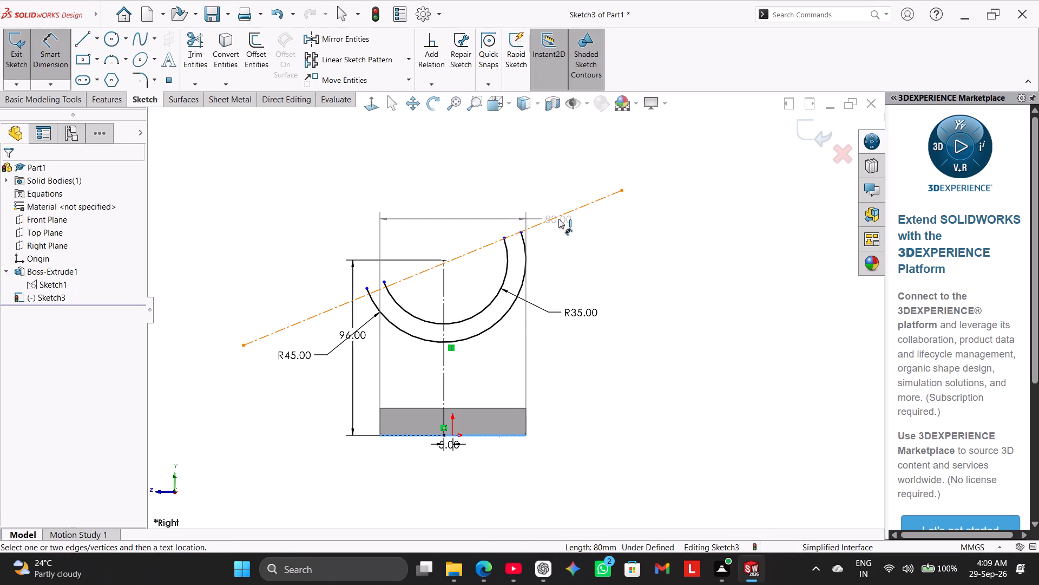
{"action": "left_click", "coordinate": [571, 209]}
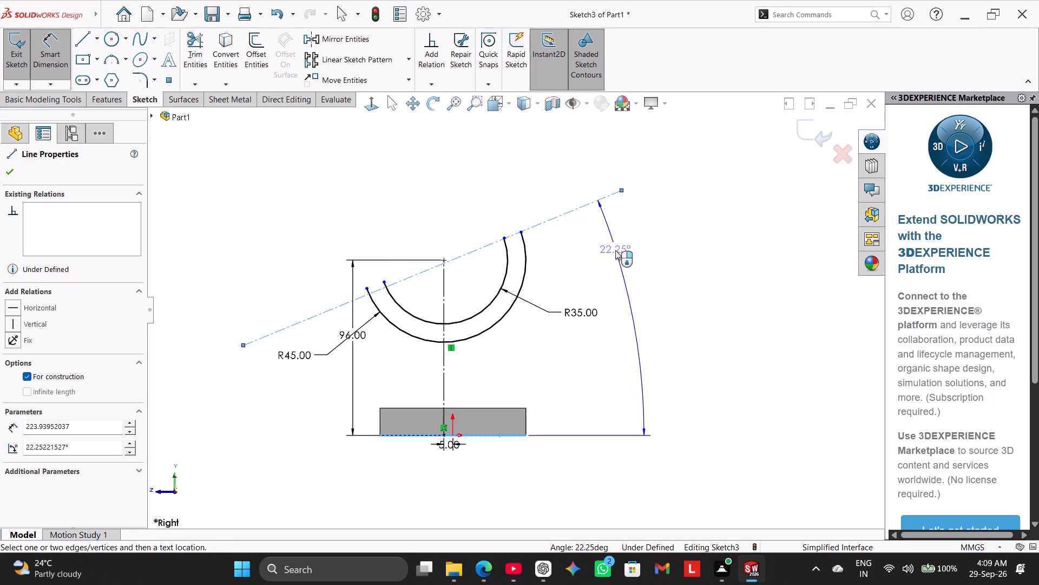
{"action": "left_click", "coordinate": [616, 277]}
{"action": "type", "text": "20"}
{"action": "key", "text": "Return"}
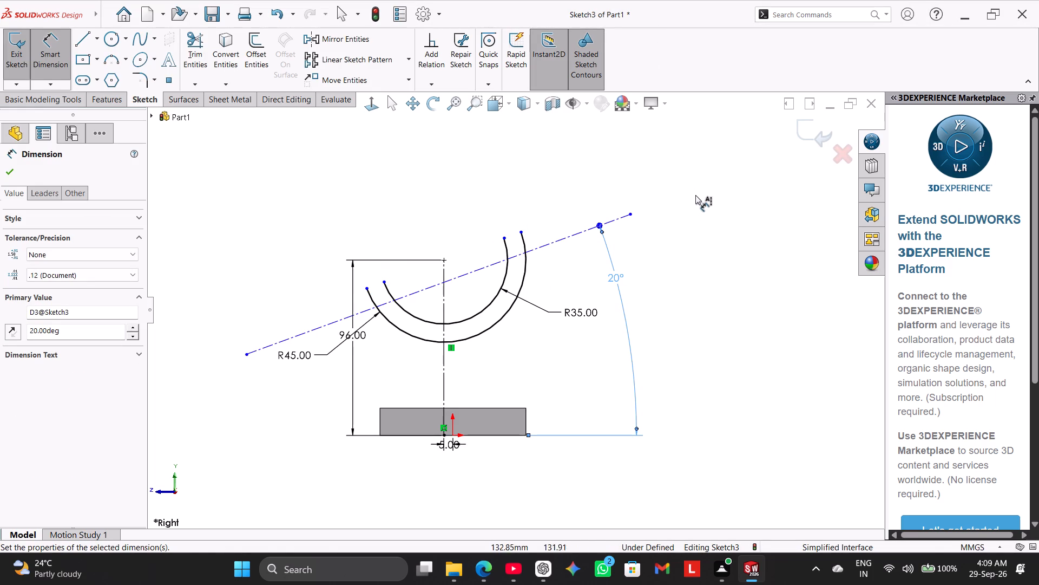
{"action": "right_click", "coordinate": [724, 245]}
{"action": "left_click", "coordinate": [765, 281]}
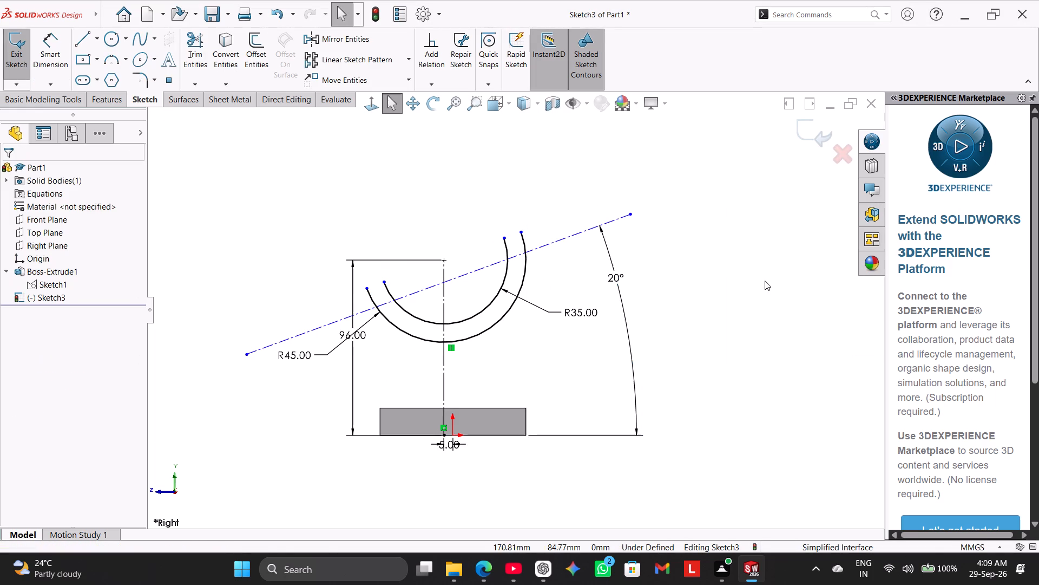
Make the inclined construction line coincident with the top endpoint of the 96 mm vertical centerline.
{"action": "left_click", "coordinate": [439, 283], "text": "ctrl"}
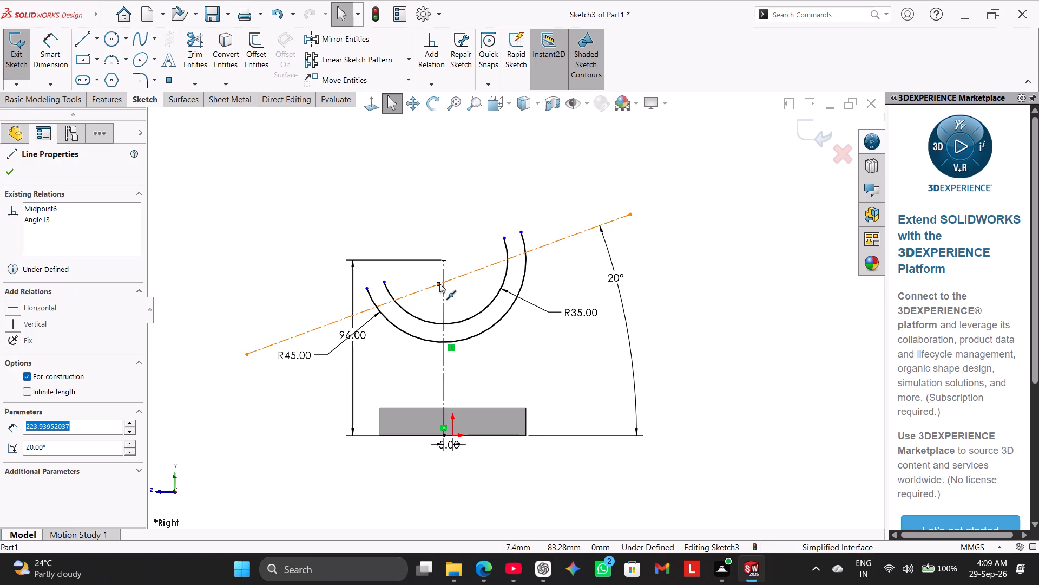
{"action": "left_click", "coordinate": [371, 220]}
{"action": "left_click", "coordinate": [458, 278], "text": "ctrl"}
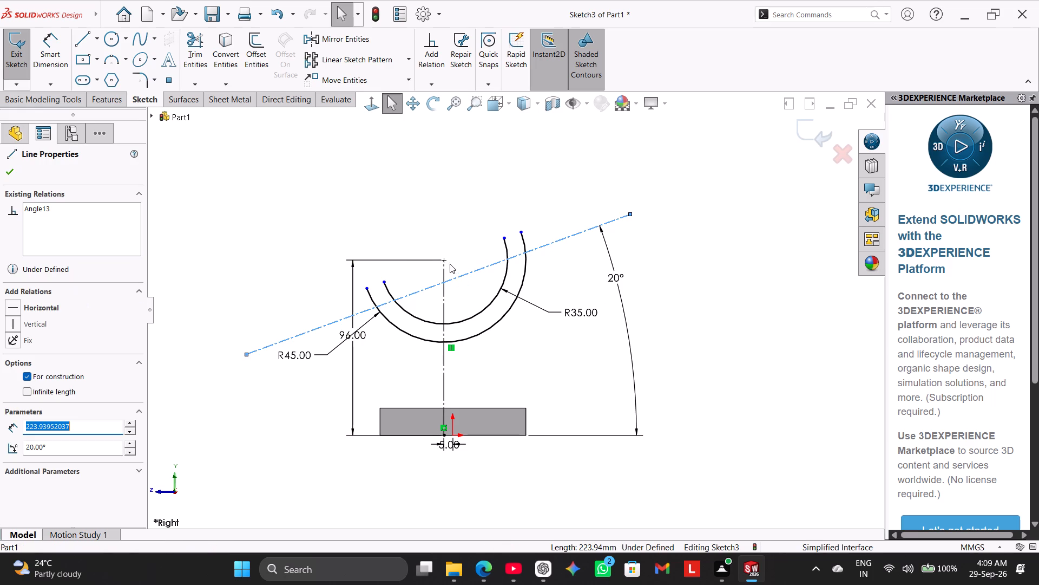
{"action": "left_click", "coordinate": [446, 261], "text": "ctrl"}
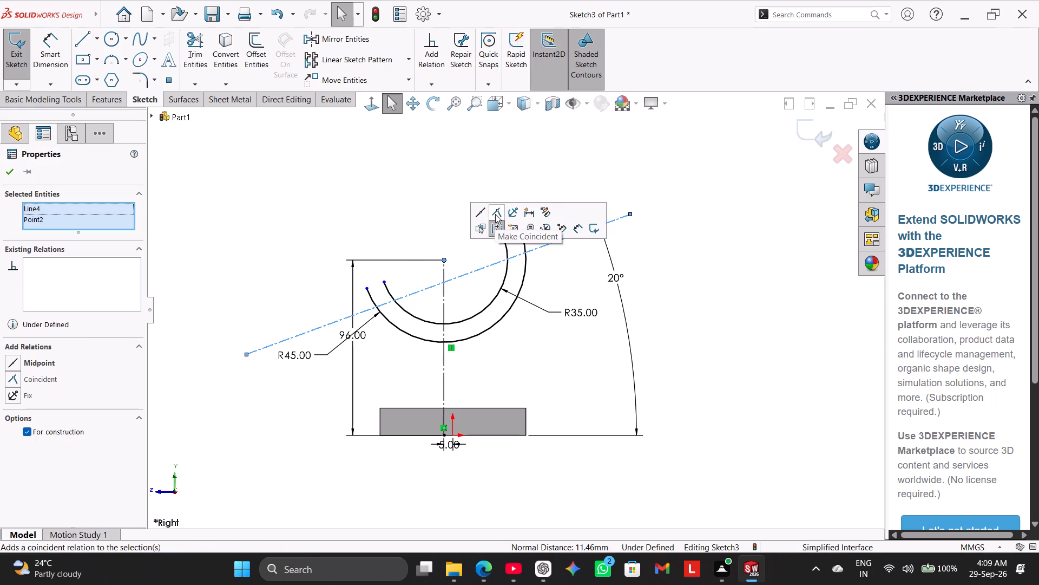
{"action": "left_click", "coordinate": [495, 214]}
{"action": "left_click", "coordinate": [352, 200]}
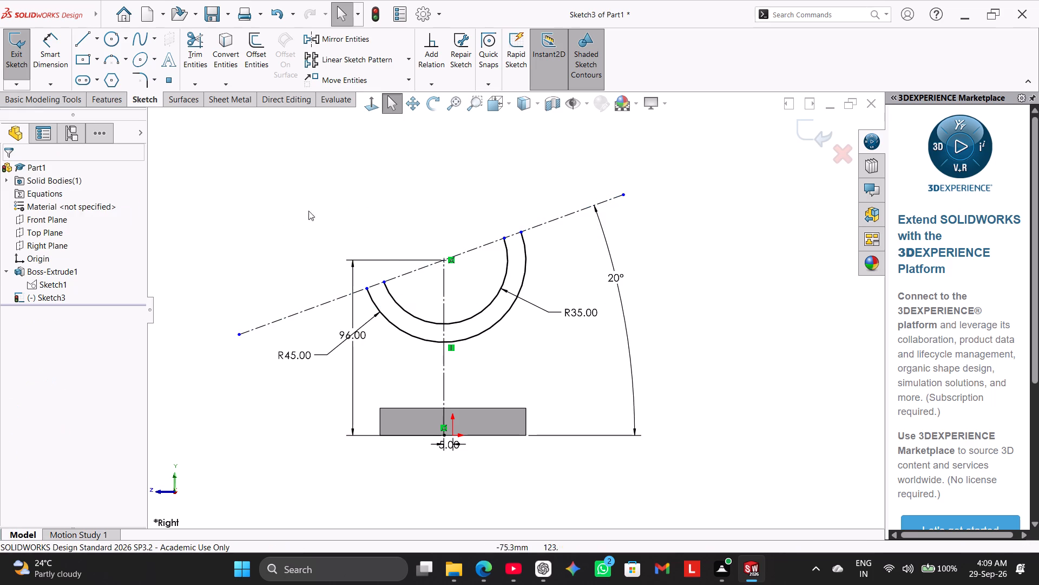
{"action": "right_click", "coordinate": [234, 218]}
{"action": "left_click", "coordinate": [216, 249]}
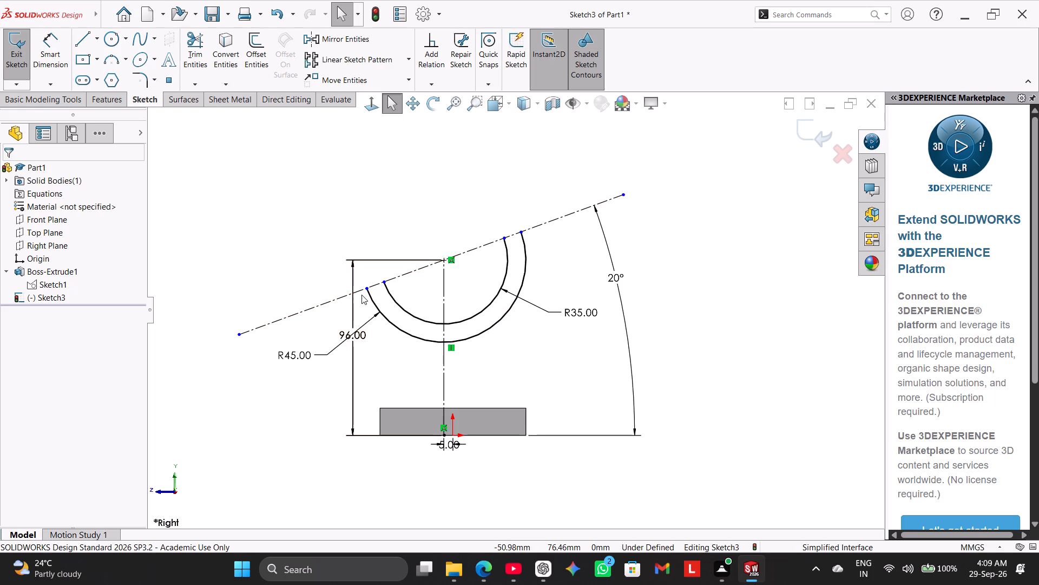
Make the lower-side endpoints of the outer and inner arcs coincident with the inclined construction line.
{"action": "left_click", "coordinate": [367, 289], "text": "ctrl"}
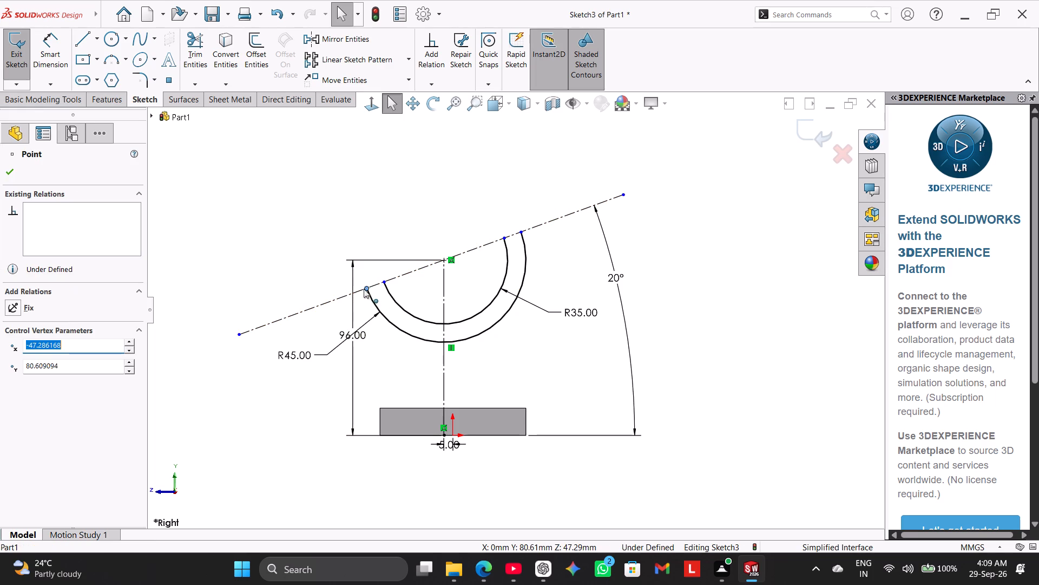
{"action": "left_click", "coordinate": [360, 289], "text": "ctrl"}
{"action": "left_click", "coordinate": [411, 238]}
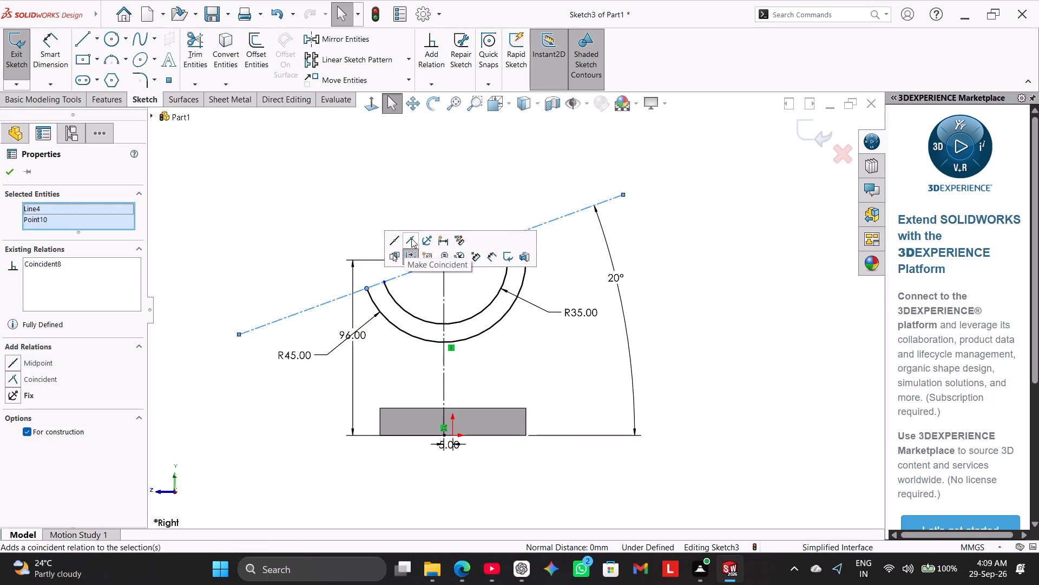
{"action": "left_click", "coordinate": [278, 273]}
{"action": "left_click", "coordinate": [385, 280], "text": "ctrl"}
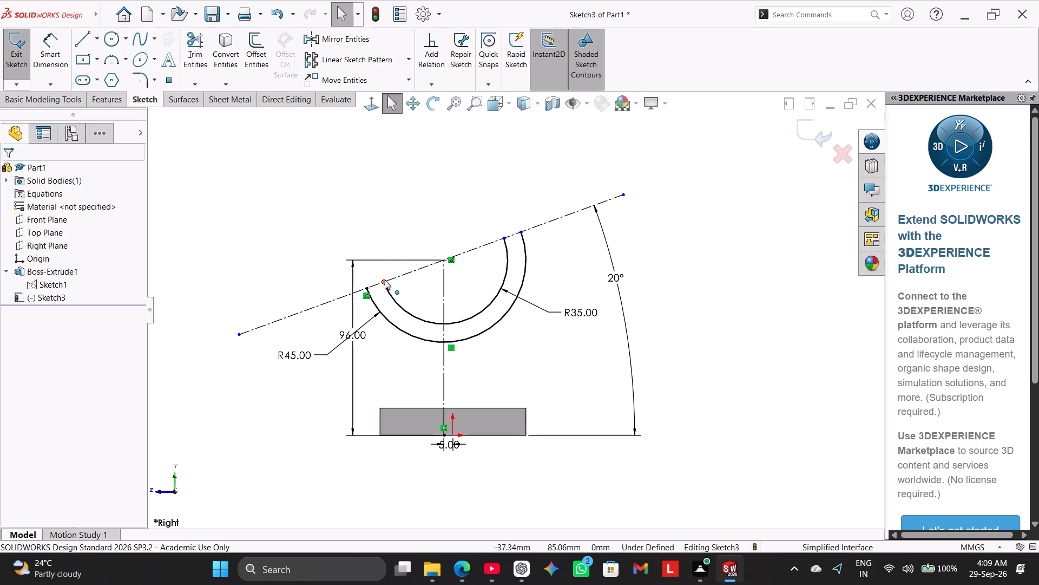
{"action": "left_click", "coordinate": [398, 217]}
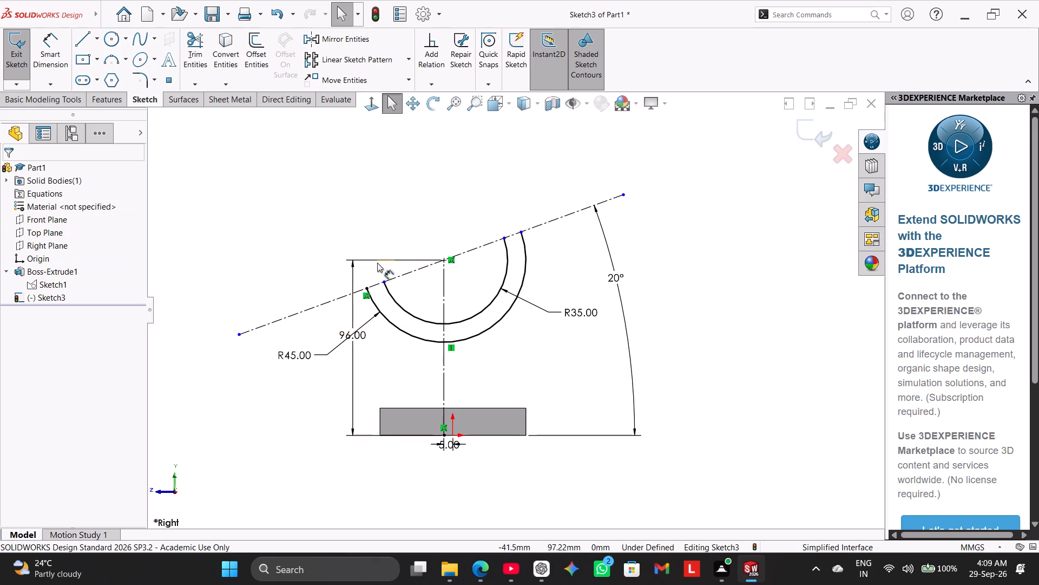
{"action": "left_click", "coordinate": [384, 282], "text": "ctrl"}
{"action": "left_click", "coordinate": [397, 277], "text": "ctrl"}
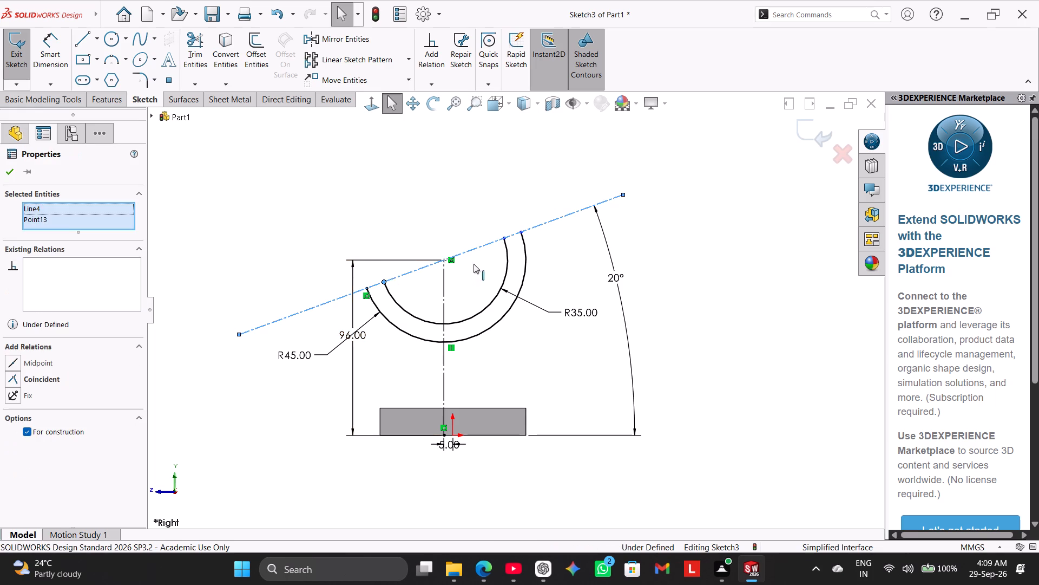
{"action": "left_click", "coordinate": [505, 238], "text": "ctrl"}
{"action": "left_click", "coordinate": [521, 230], "text": "ctrl"}
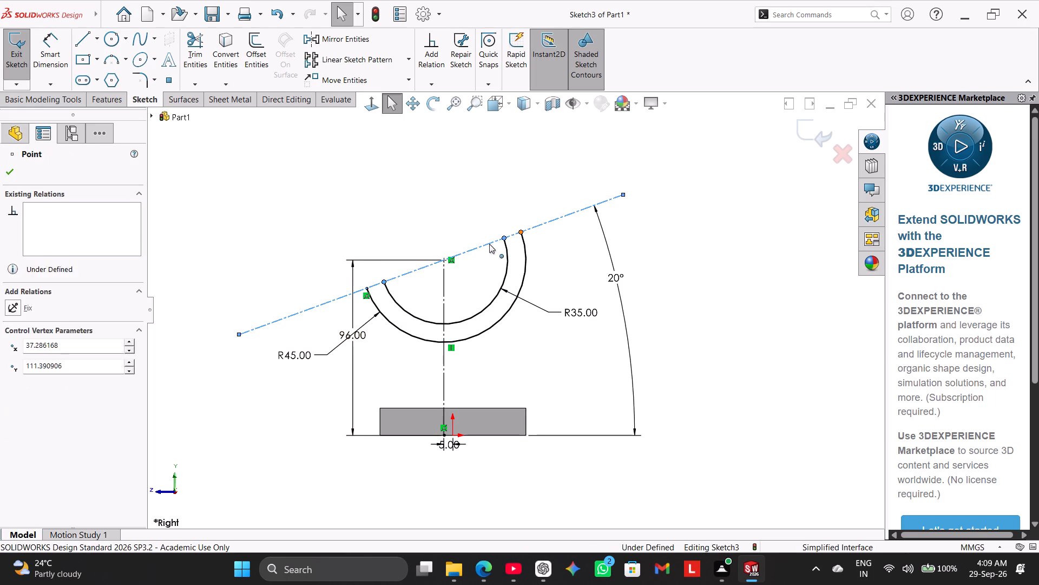
{"action": "left_click", "coordinate": [307, 214]}
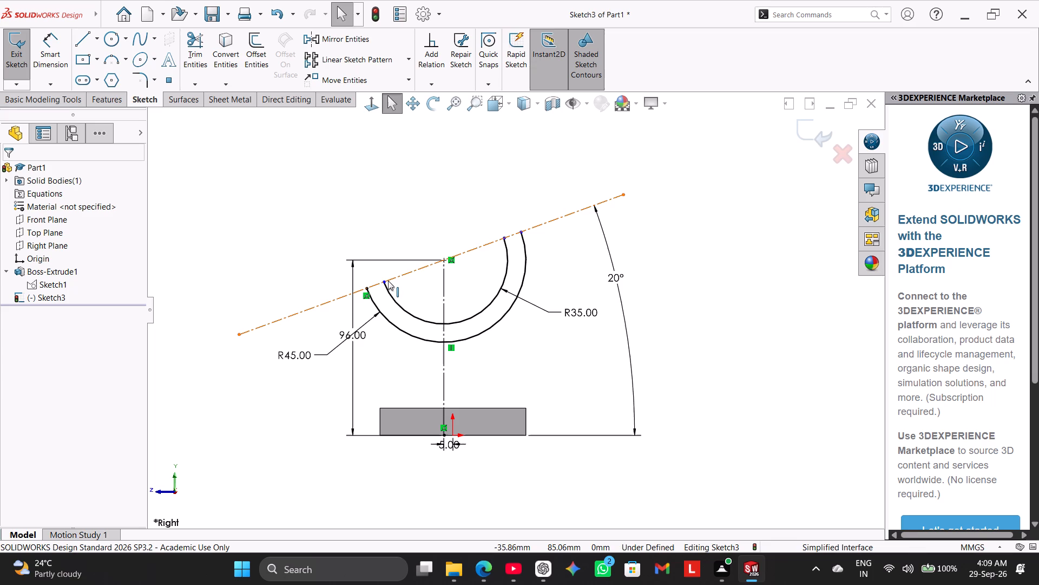
{"action": "left_click", "coordinate": [387, 281], "text": "ctrl"}
{"action": "left_click", "coordinate": [399, 275], "text": "ctrl"}
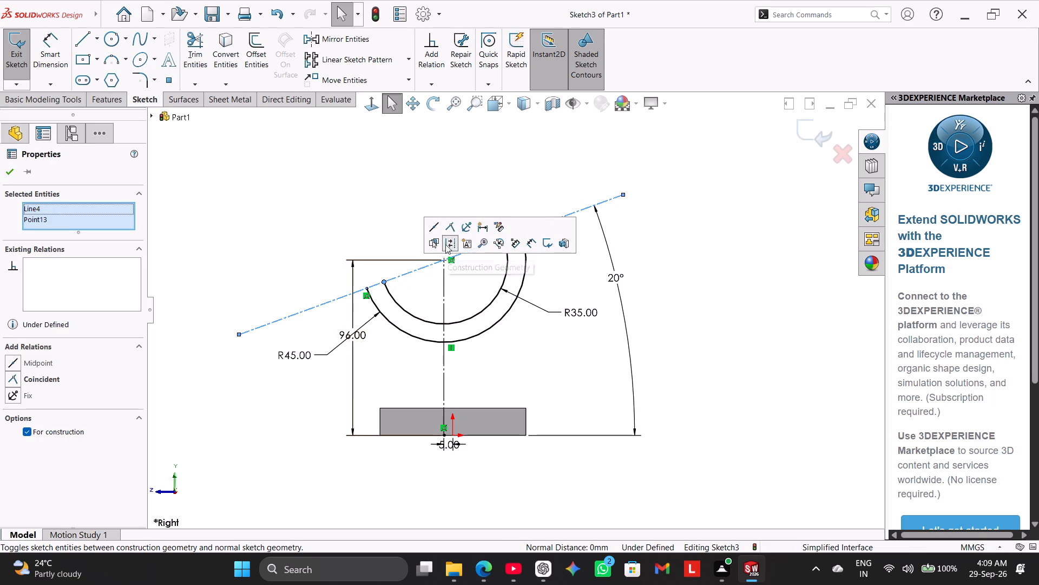
{"action": "left_click", "coordinate": [452, 223]}
{"action": "left_click", "coordinate": [376, 213]}
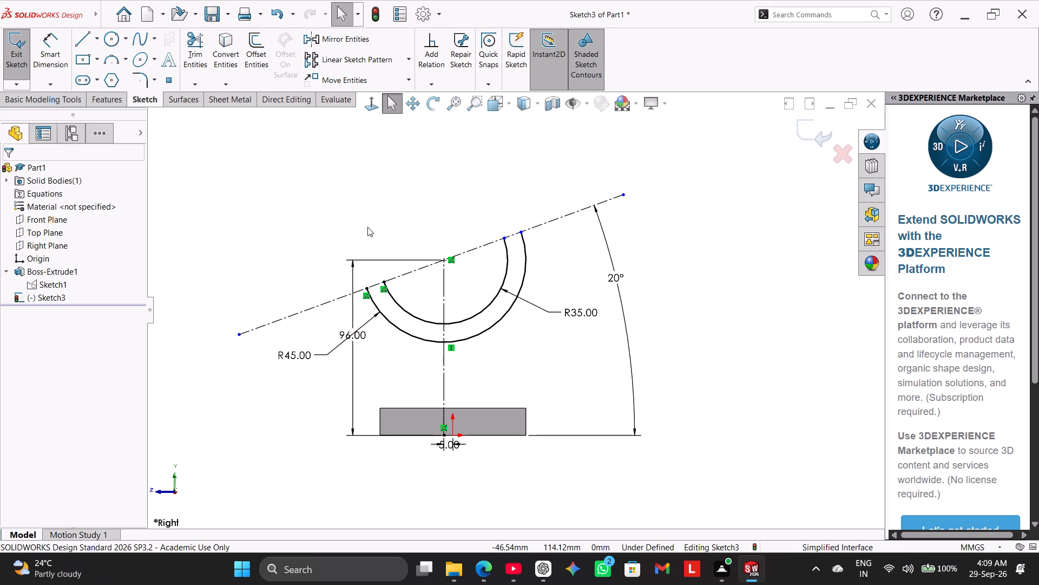
Make the upper-side endpoints of the inner and outer arcs coincident with the inclined construction line.
{"action": "left_click", "coordinate": [505, 238], "text": "ctrl"}
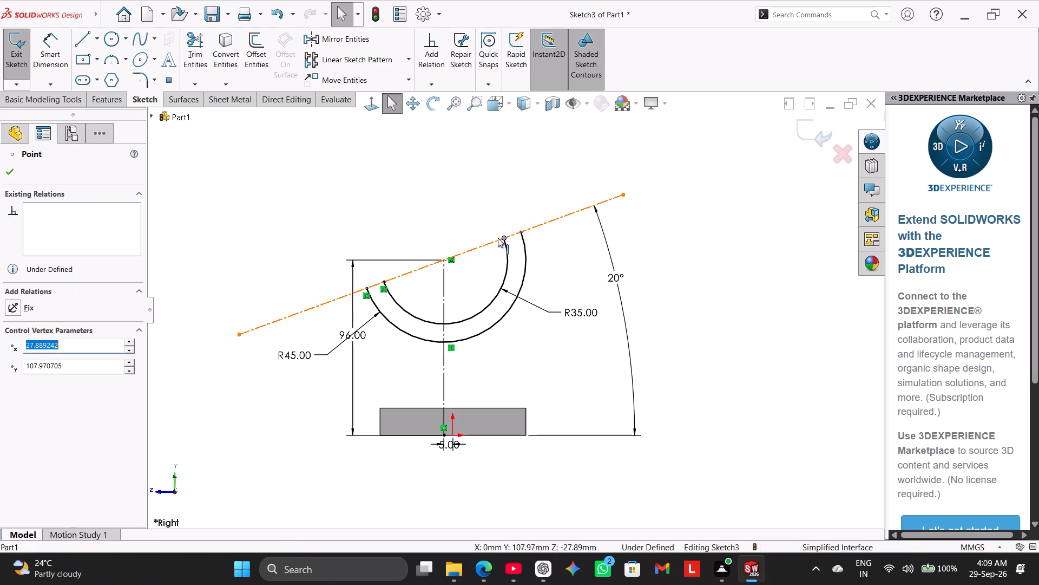
{"action": "left_click", "coordinate": [486, 242], "text": "ctrl"}
{"action": "left_click", "coordinate": [535, 192]}
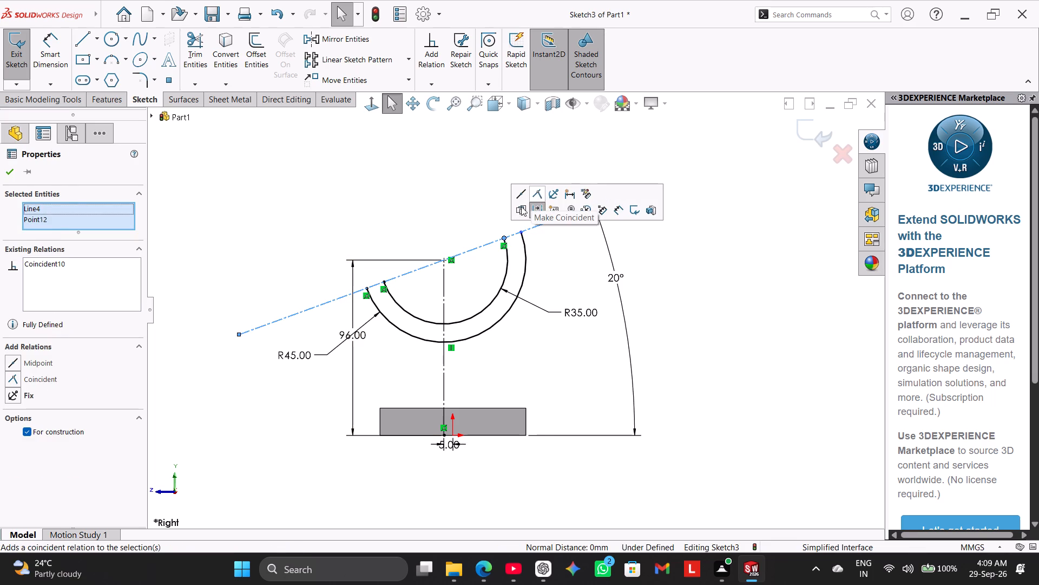
{"action": "left_click", "coordinate": [464, 218]}
{"action": "left_click", "coordinate": [520, 229], "text": "ctrl"}
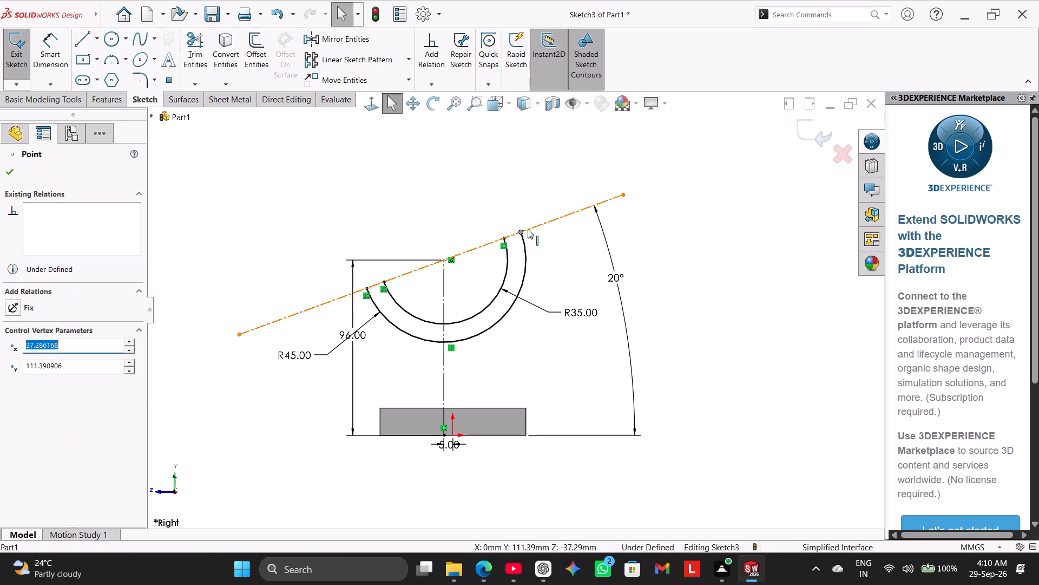
{"action": "left_click", "coordinate": [528, 229], "text": "ctrl"}
{"action": "left_click", "coordinate": [578, 179]}
{"action": "left_click", "coordinate": [443, 208]}
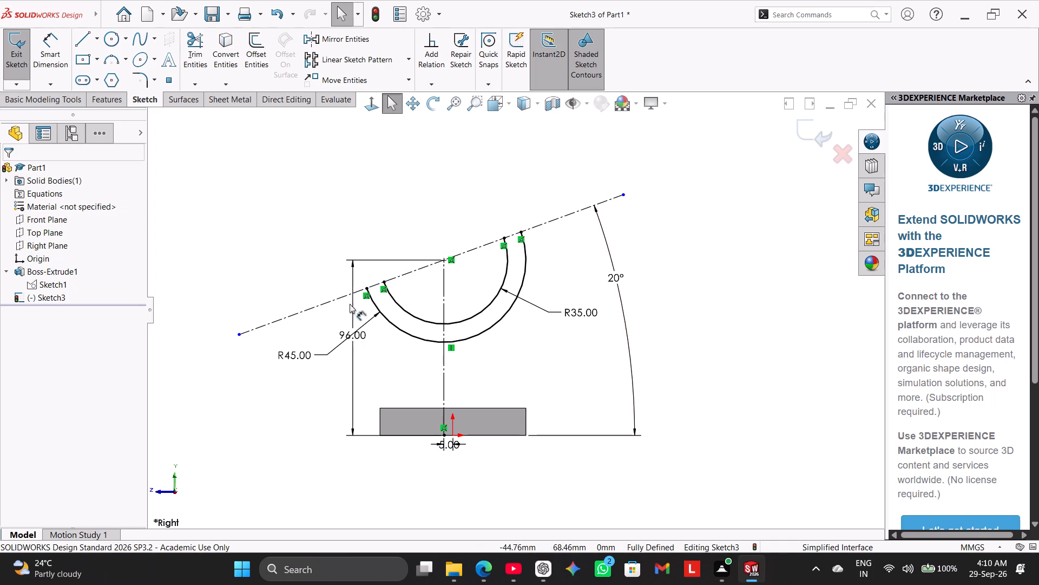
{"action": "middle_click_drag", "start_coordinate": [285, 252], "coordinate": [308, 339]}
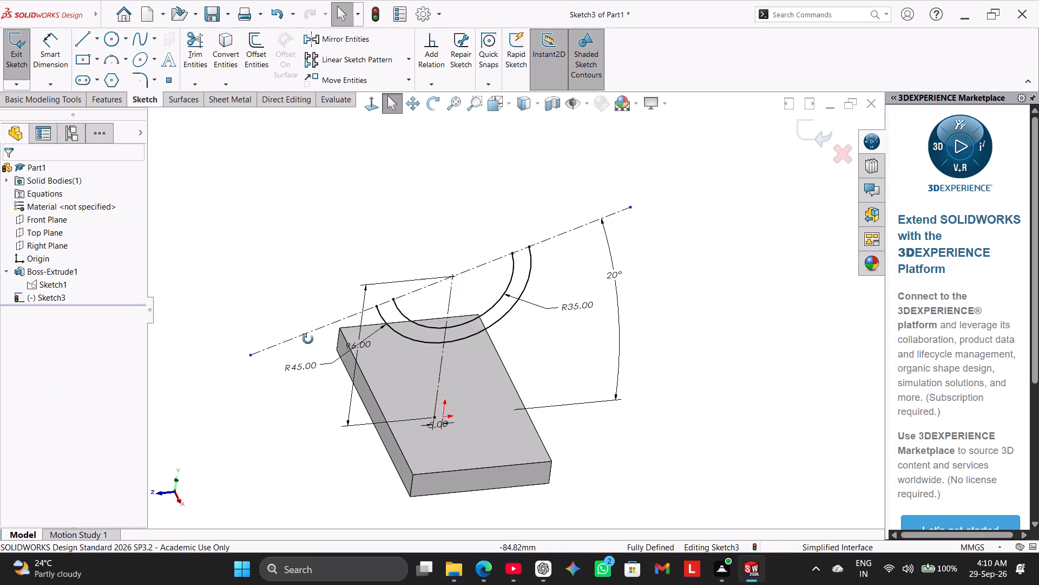
Extrude the half-ring sketch 62 mm about the mid plane as a one-direction thin feature with 10 mm wall thickness.
{"action": "middle_click_drag", "start_coordinate": [308, 339], "coordinate": [314, 400]}
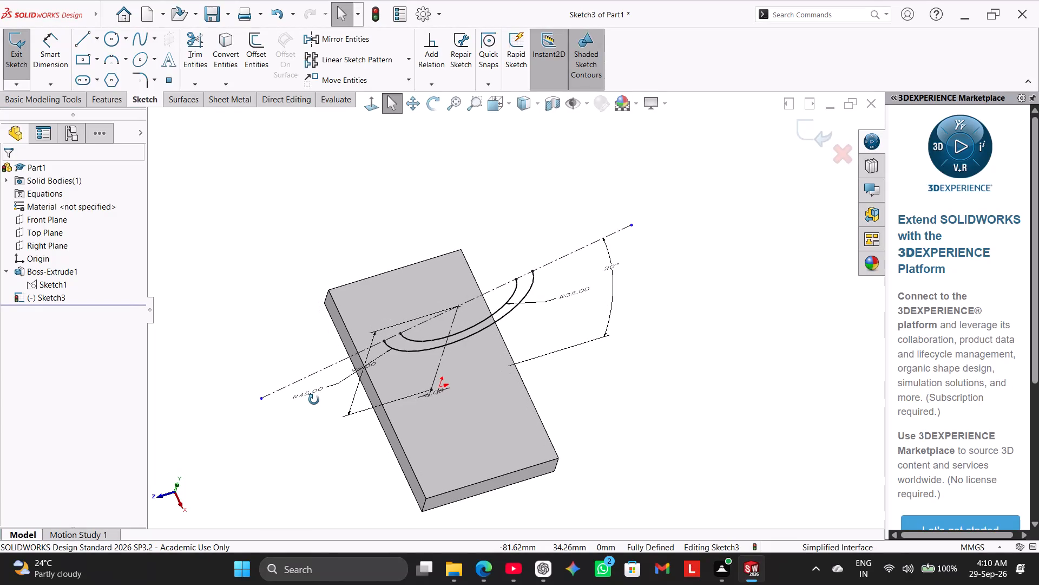
{"action": "middle_click_drag", "start_coordinate": [314, 400], "coordinate": [312, 399]}
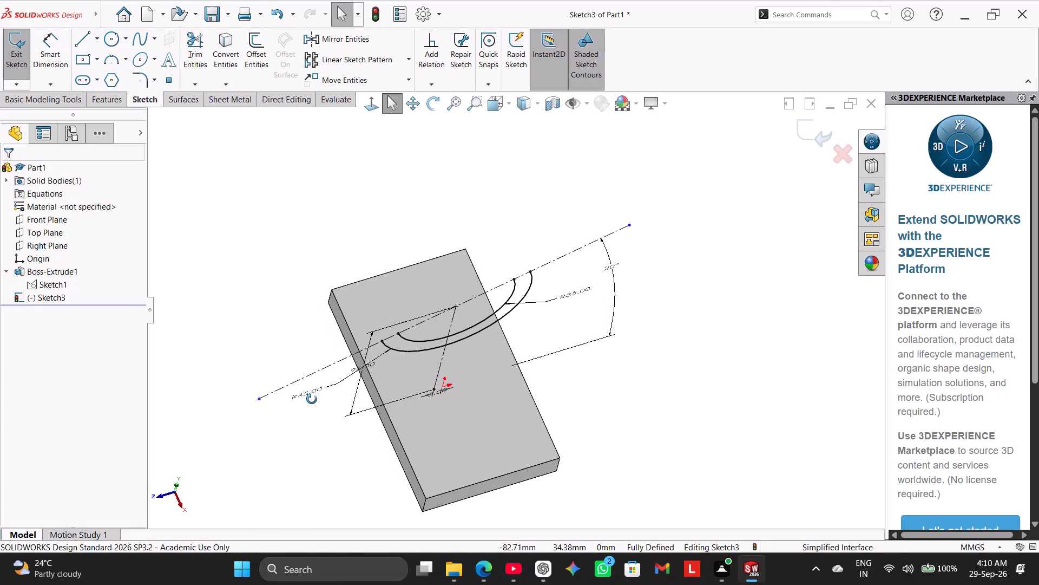
{"action": "middle_click_drag", "start_coordinate": [312, 399], "coordinate": [306, 391]}
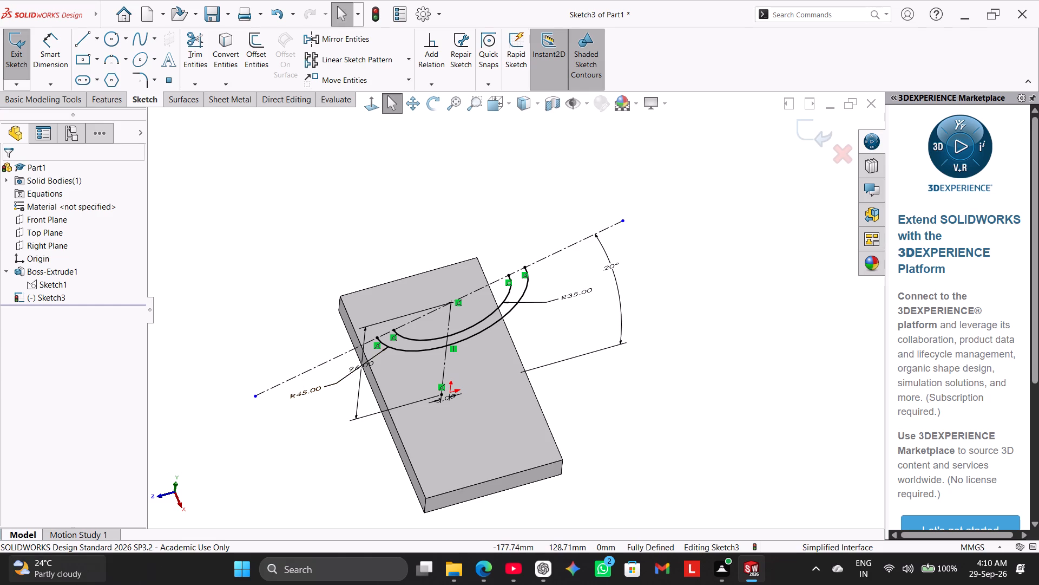
{"action": "left_click", "coordinate": [102, 99]}
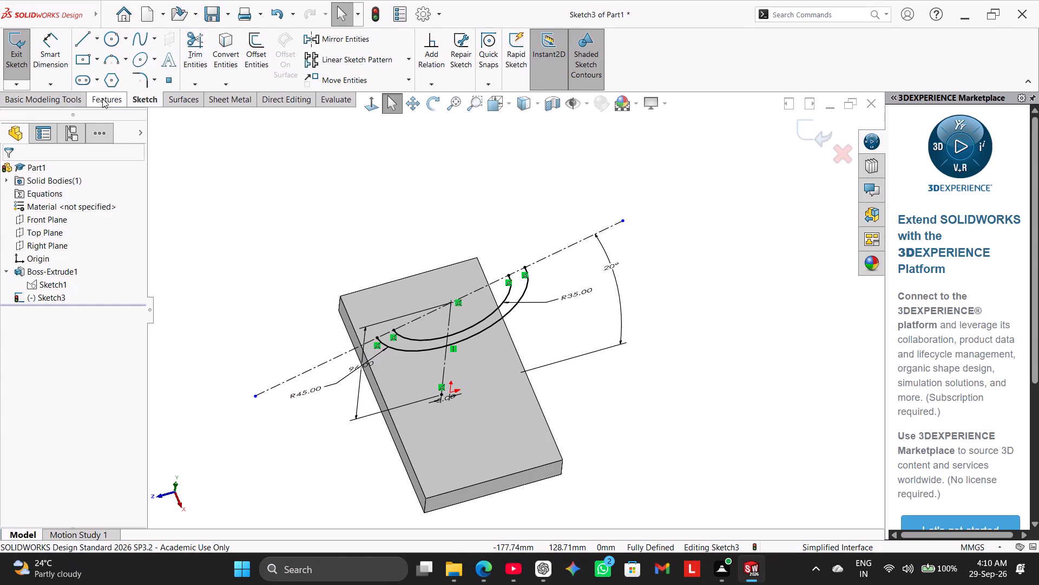
{"action": "left_click", "coordinate": [26, 62]}
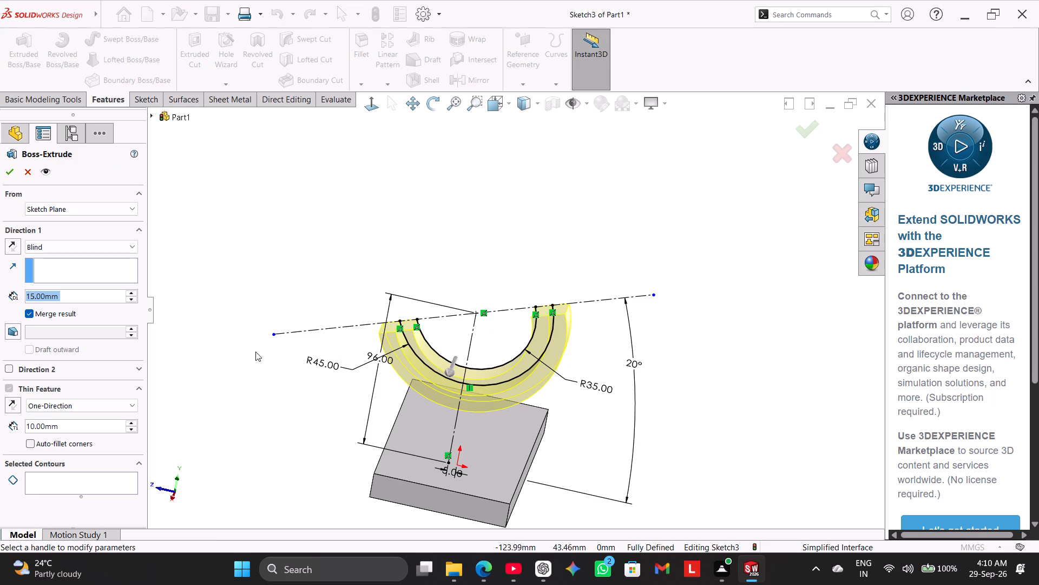
{"action": "left_click", "coordinate": [76, 247]}
{"action": "left_click", "coordinate": [82, 314]}
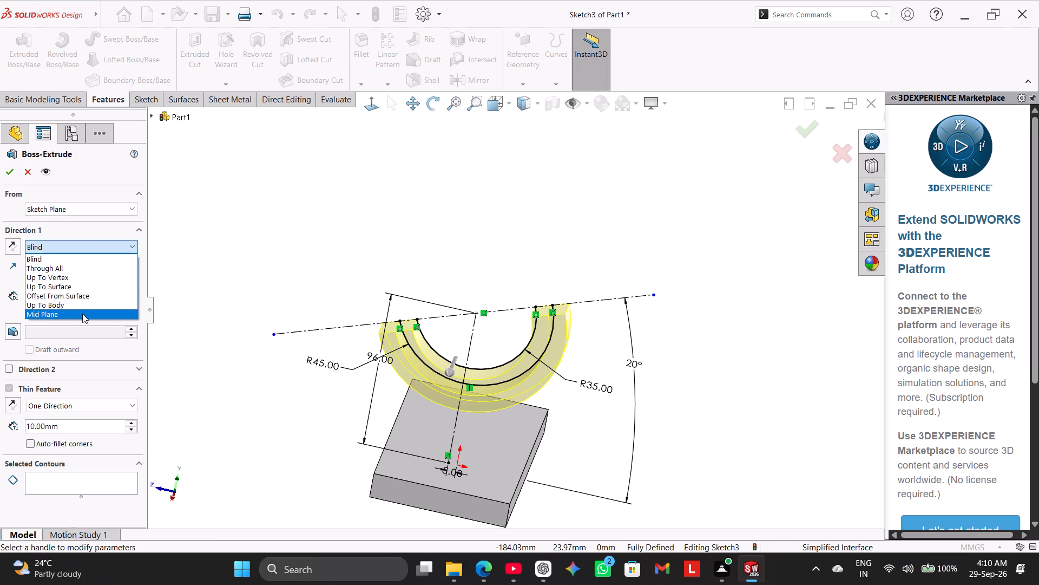
{"action": "double_click", "coordinate": [82, 294]}
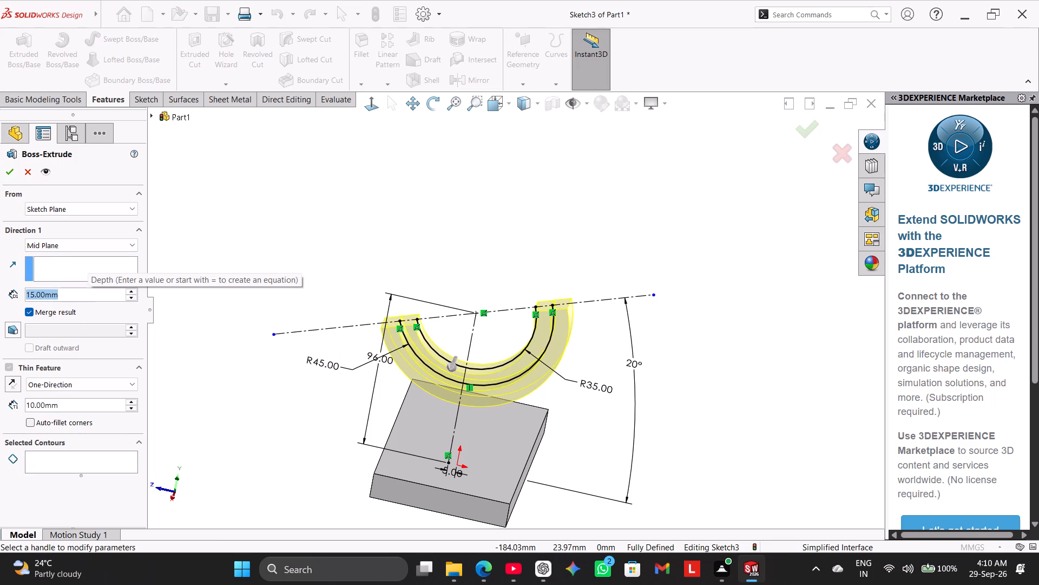
{"action": "type", "text": "62"}
{"action": "key", "text": "Return"}
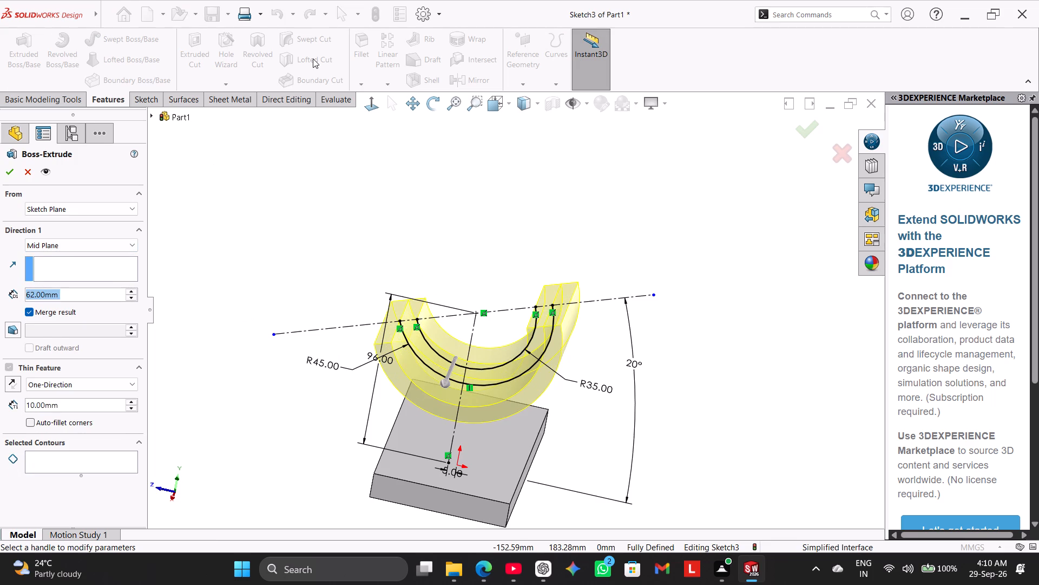
{"action": "left_click", "coordinate": [3, 170]}
{"action": "left_click", "coordinate": [254, 279]}
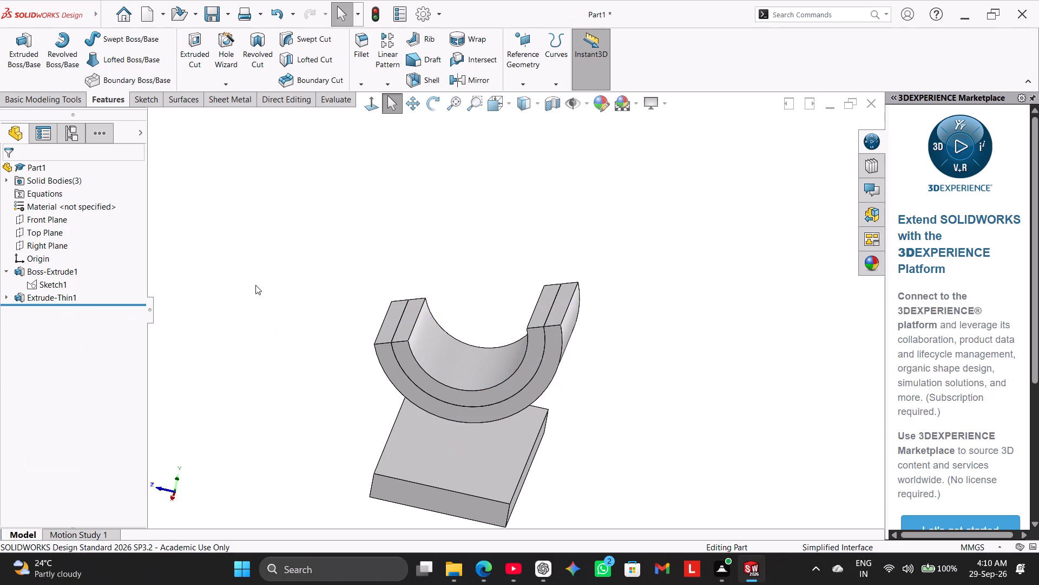
Examine the extruded half-ring and its relation to the block from several angles.
{"action": "middle_click_drag", "start_coordinate": [262, 289], "coordinate": [297, 314]}
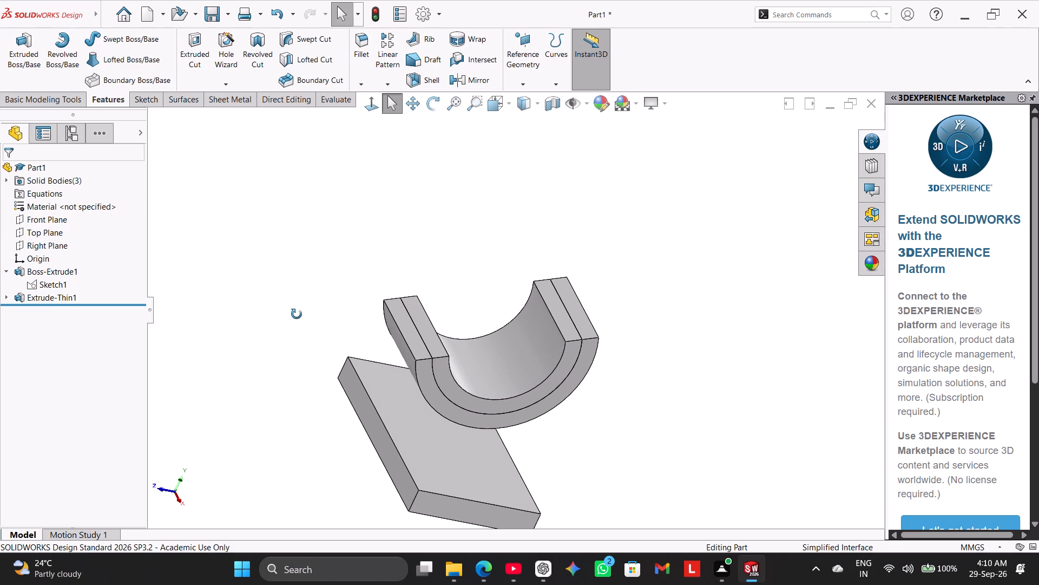
{"action": "middle_click_drag", "start_coordinate": [297, 314], "coordinate": [270, 278]}
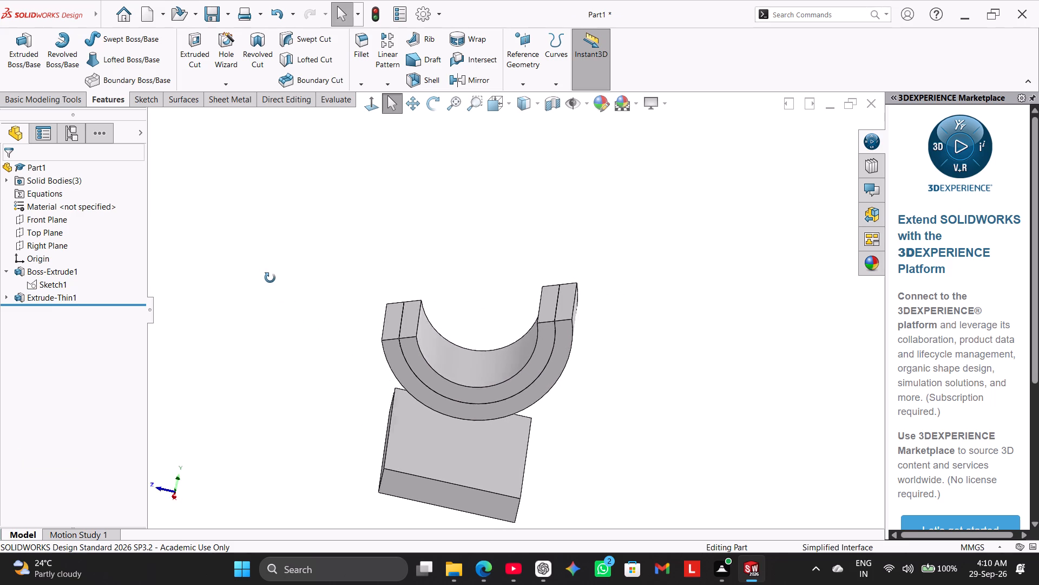
{"action": "middle_click_drag", "start_coordinate": [270, 278], "coordinate": [273, 253]}
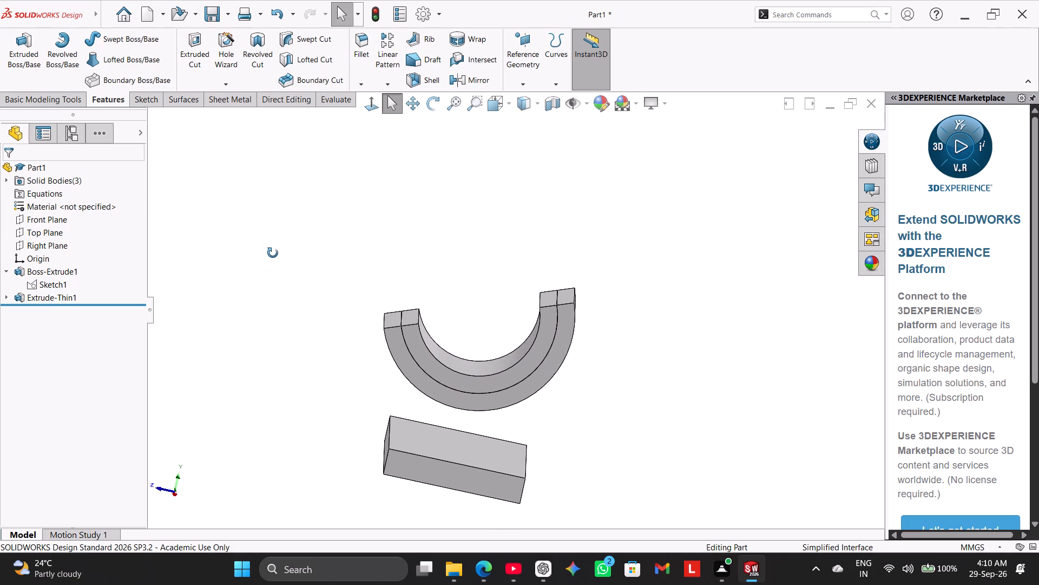
{"action": "middle_click_drag", "start_coordinate": [273, 253], "coordinate": [274, 257]}
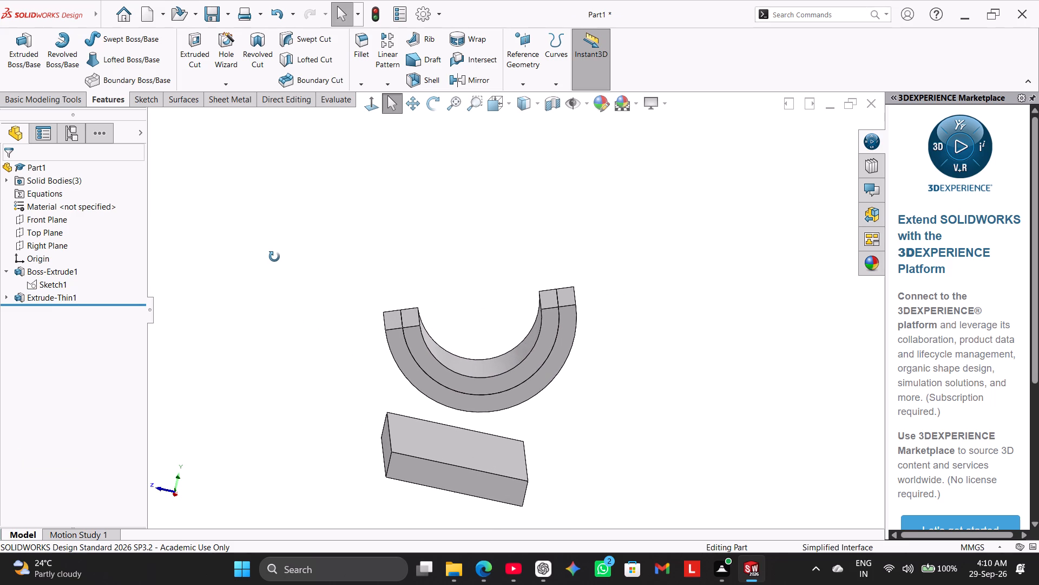
{"action": "middle_click_drag", "start_coordinate": [274, 257], "coordinate": [275, 257]}
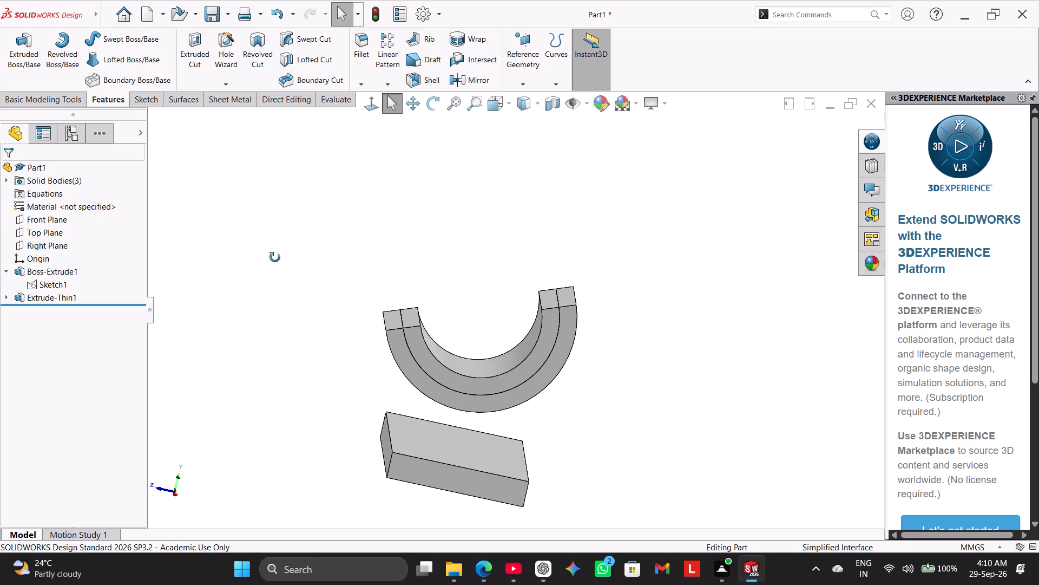
{"action": "middle_click_drag", "start_coordinate": [275, 257], "coordinate": [272, 244]}
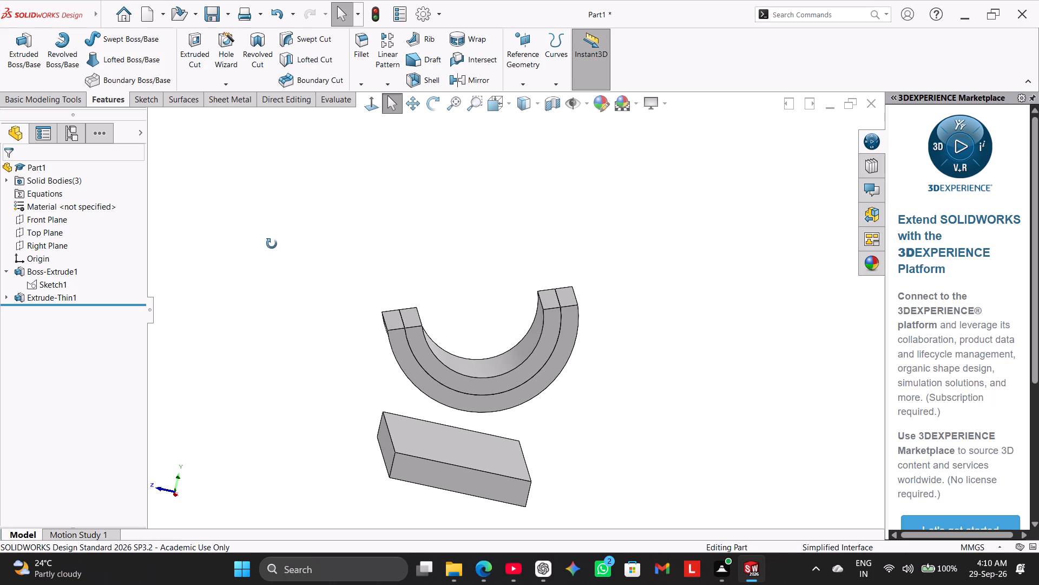
{"action": "middle_click_drag", "start_coordinate": [272, 244], "coordinate": [275, 244]}
Reopen the half-ring extrusion's sketch for editing and view it normal to the sketch plane.
{"action": "left_click", "coordinate": [4, 303]}
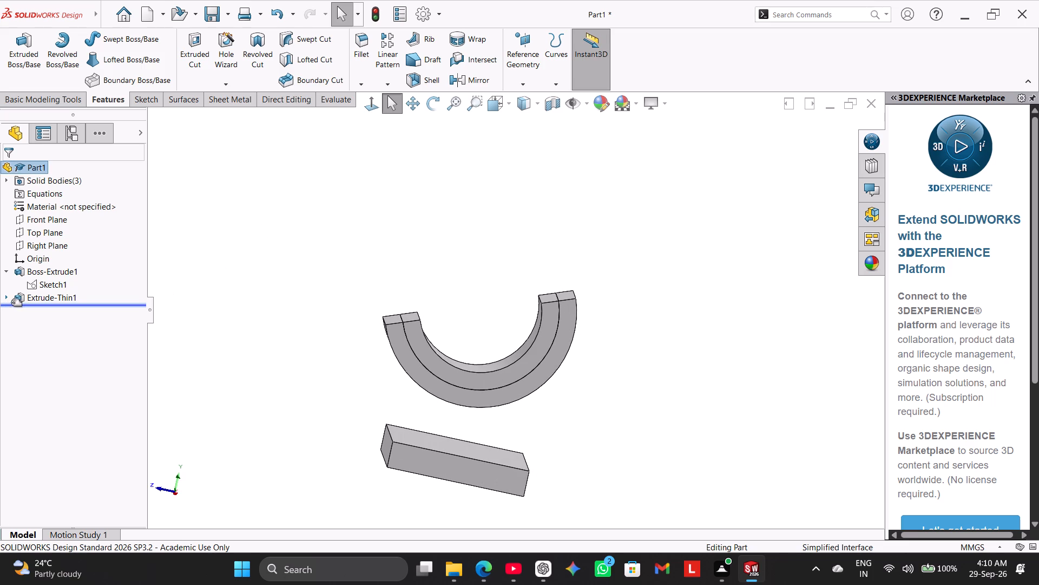
{"action": "left_click", "coordinate": [10, 301]}
{"action": "right_click", "coordinate": [38, 310]}
{"action": "left_click", "coordinate": [49, 281]}
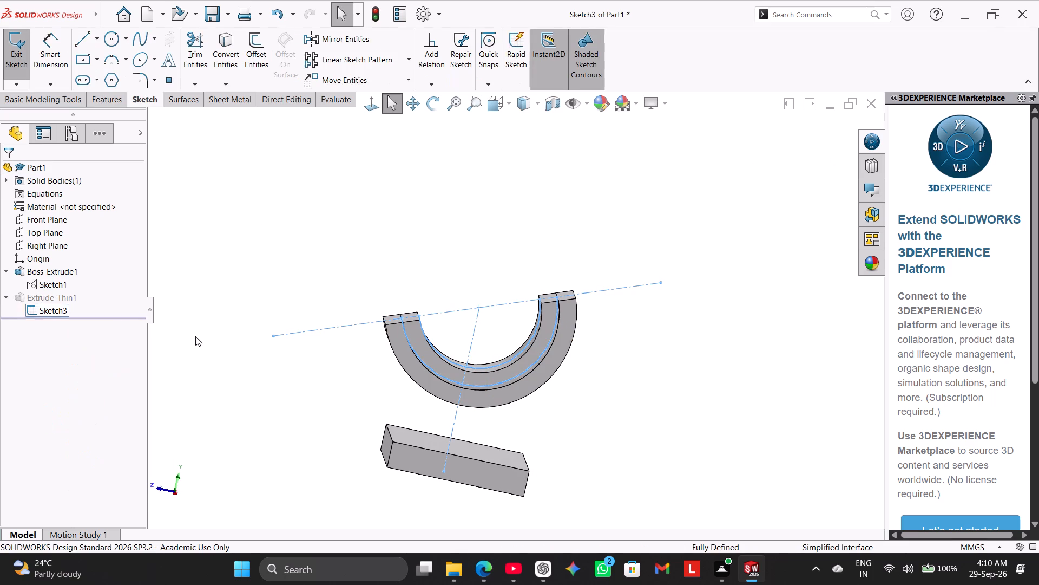
{"action": "left_click", "coordinate": [275, 374]}
{"action": "middle_click_drag", "start_coordinate": [255, 343], "coordinate": [270, 405]}
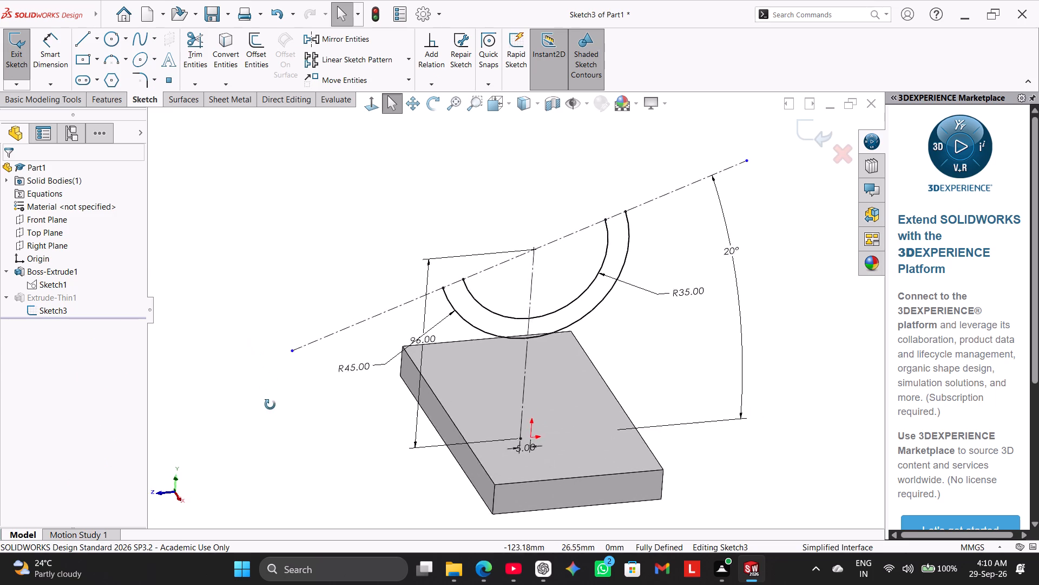
{"action": "middle_click_drag", "start_coordinate": [270, 405], "coordinate": [258, 363]}
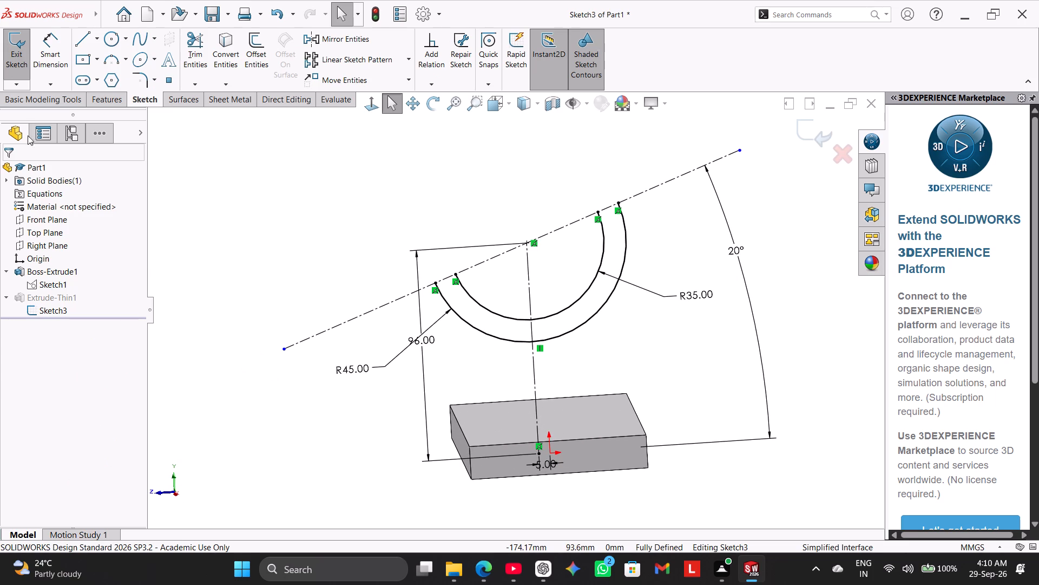
{"action": "left_click", "coordinate": [361, 108]}
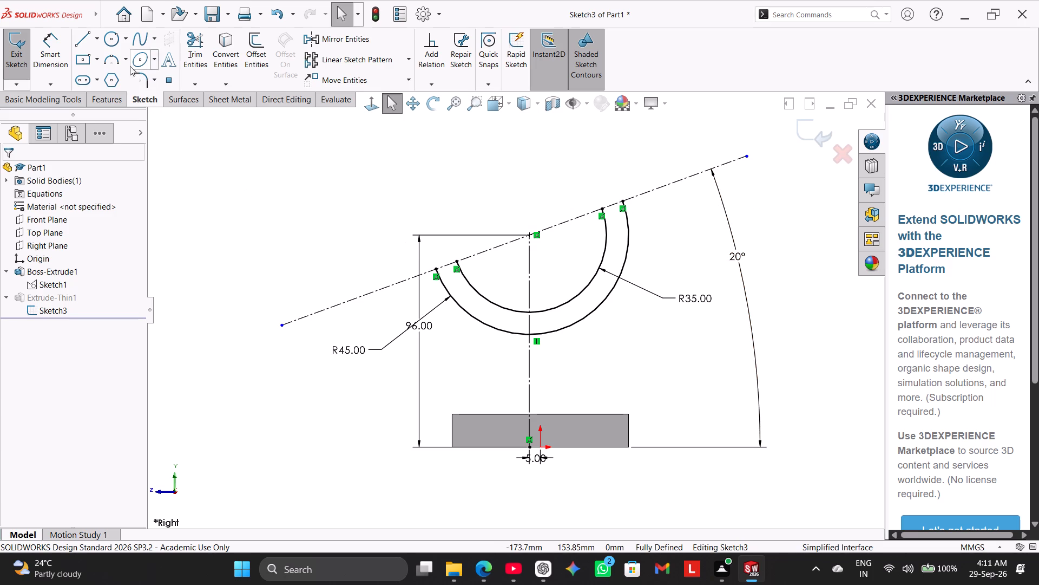
Delete the 35 mm arc's endpoint coincident relations with the inclined construction line and pull its lower-side endpoint slightly below the line.
{"action": "right_click", "coordinate": [457, 271]}
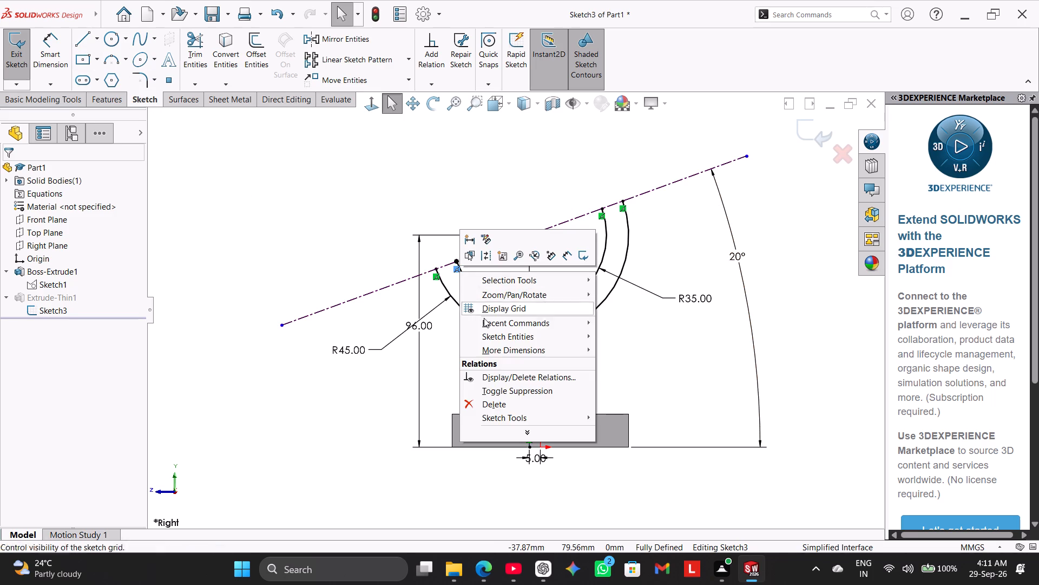
{"action": "left_click", "coordinate": [498, 404]}
{"action": "right_click", "coordinate": [600, 218]}
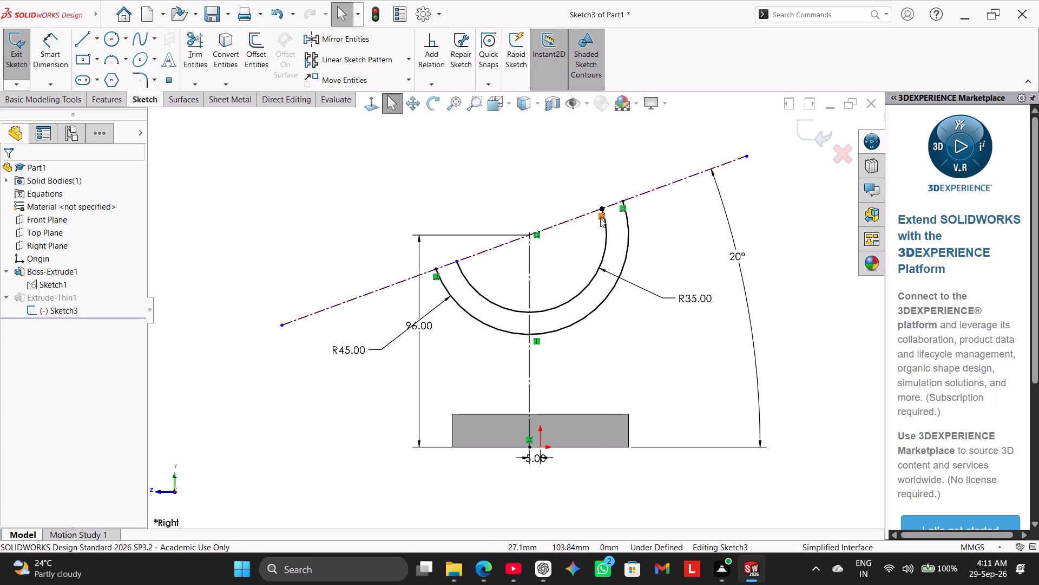
{"action": "left_click", "coordinate": [628, 361]}
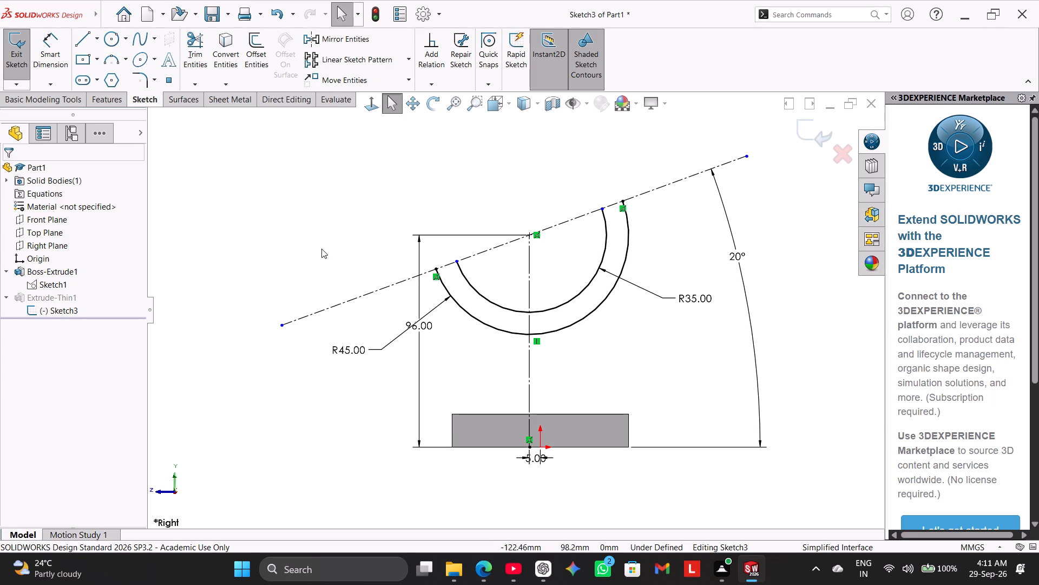
{"action": "left_click_drag", "start_coordinate": [458, 261], "coordinate": [465, 273]}
{"action": "left_click", "coordinate": [254, 199]}
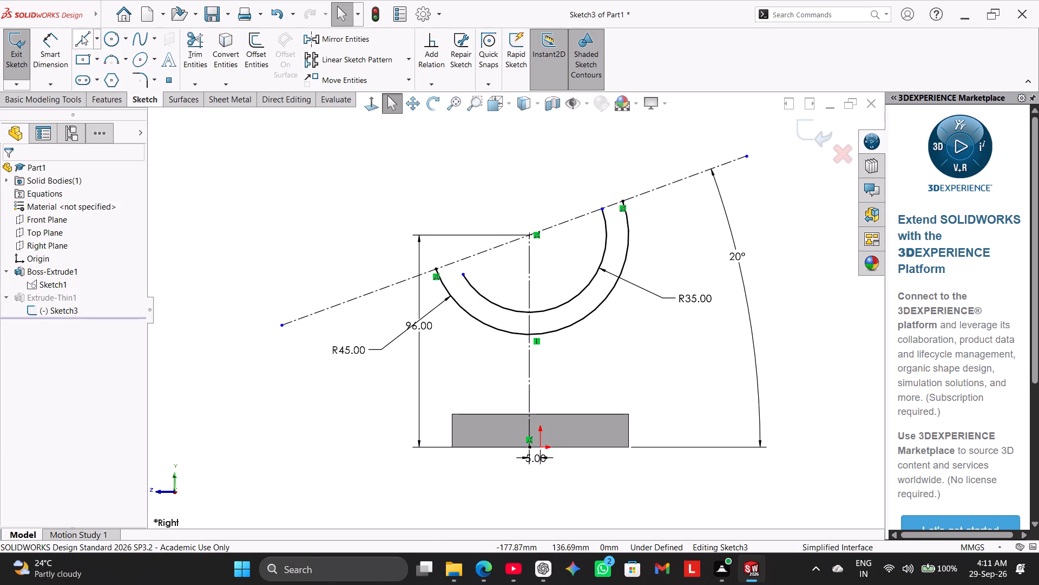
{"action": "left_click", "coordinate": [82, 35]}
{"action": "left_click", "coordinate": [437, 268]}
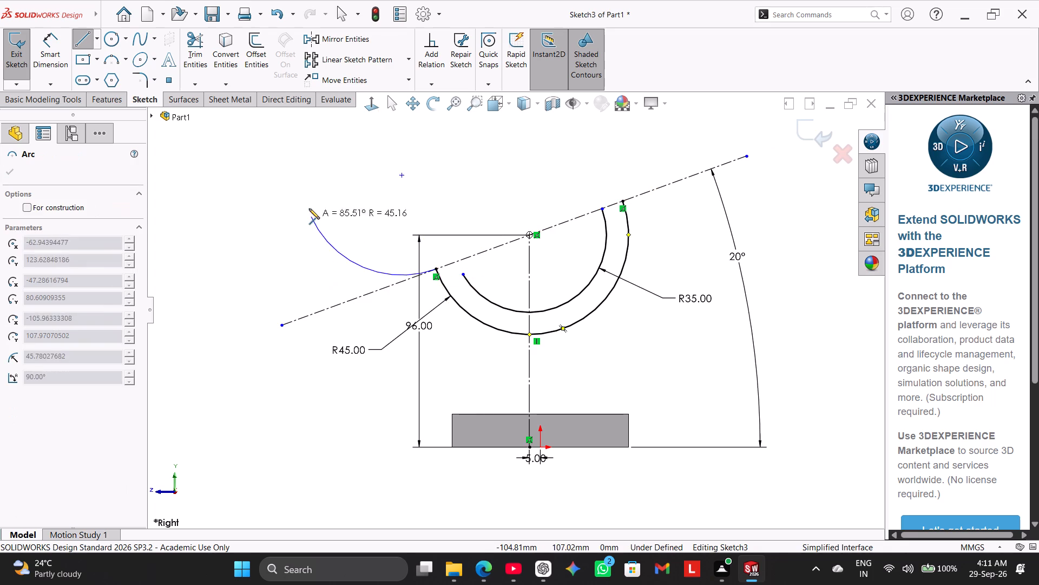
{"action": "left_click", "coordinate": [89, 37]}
Draw a stepped line chain from the 45 mm arc's lower-side endpoint to the 35 mm arc's, with about 6.4 mm perpendicular and 5.3 mm final segments.
{"action": "left_click", "coordinate": [82, 37]}
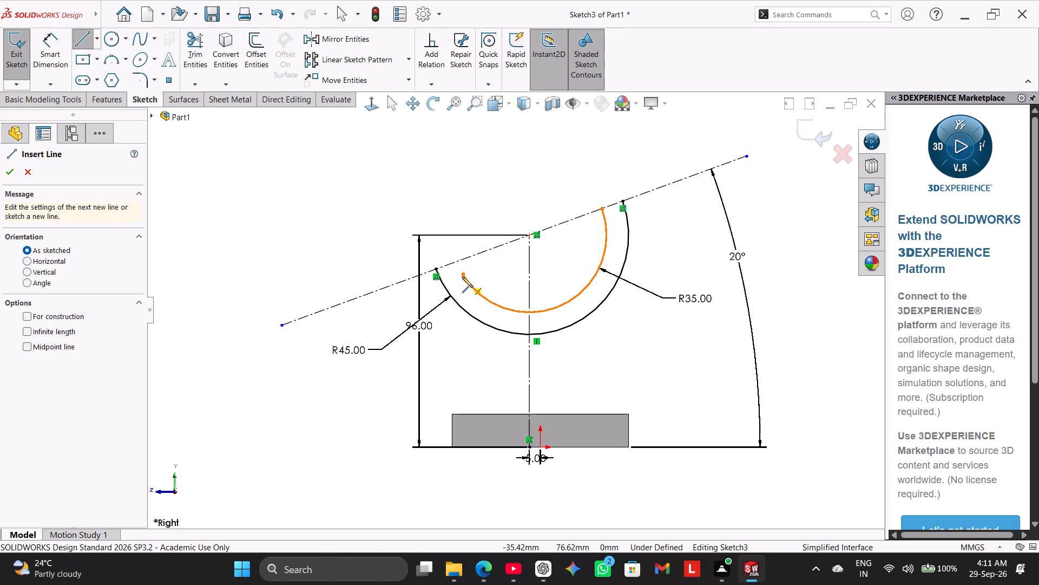
{"action": "left_click", "coordinate": [436, 268]}
{"action": "left_click", "coordinate": [446, 264]}
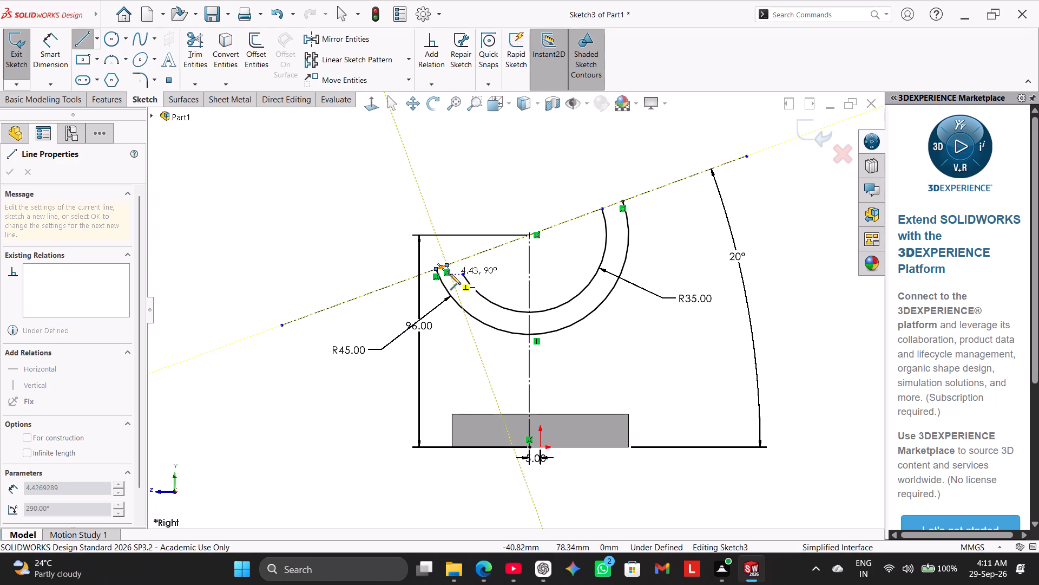
{"action": "left_click", "coordinate": [453, 278]}
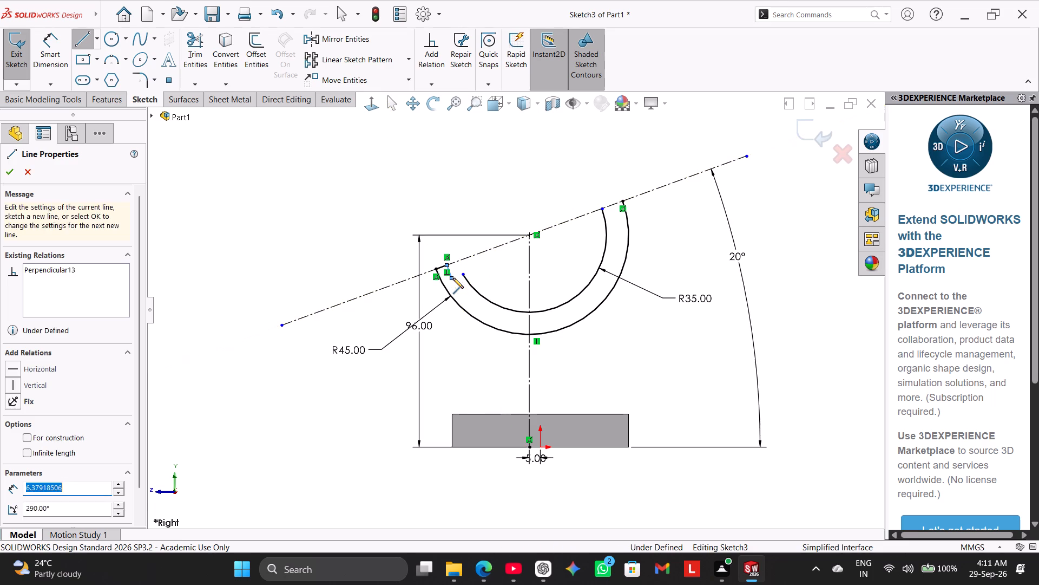
{"action": "left_click", "coordinate": [463, 275]}
{"action": "right_click_drag", "start_coordinate": [366, 236], "coordinate": [371, 239]}
{"action": "left_click_drag", "start_coordinate": [393, 247], "coordinate": [403, 245]}
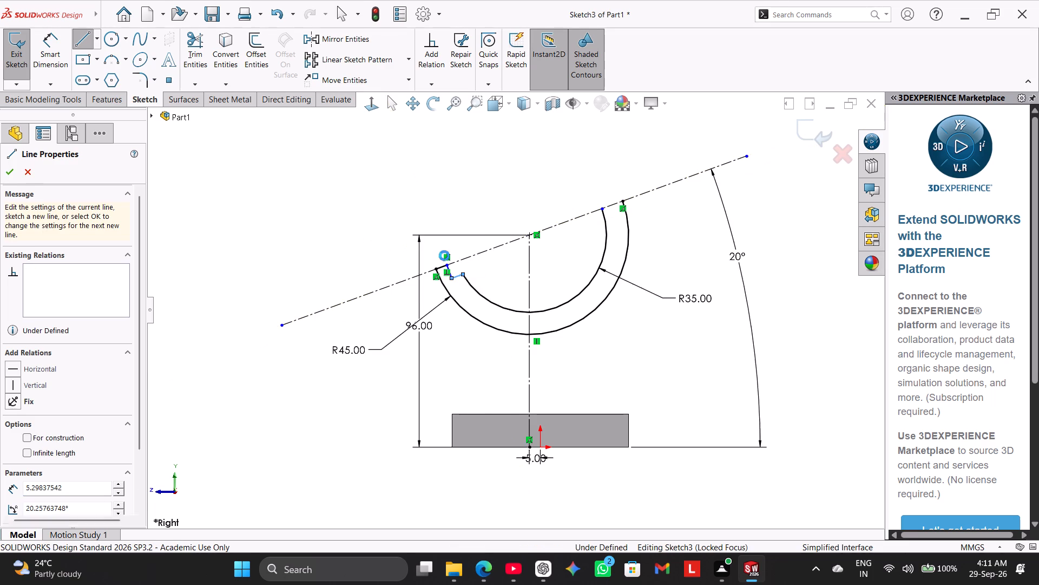
Make the short segment ending at the 35 mm arc parallel to the inclined construction line.
{"action": "scroll", "coordinate": [470, 280], "scroll_direction": "down", "scroll_amount": 5}
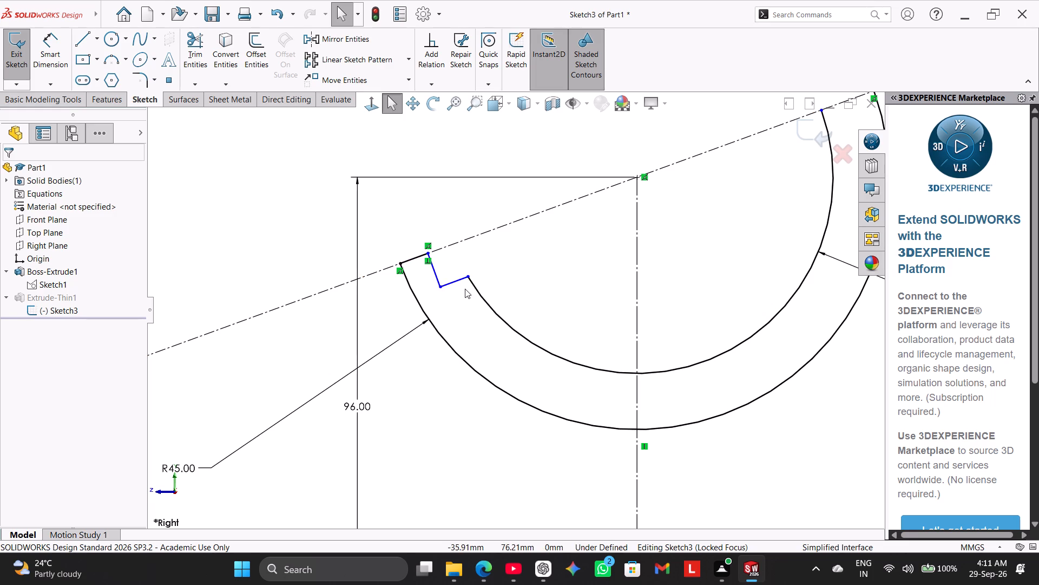
{"action": "left_click", "coordinate": [456, 282], "text": "ctrl"}
{"action": "left_click", "coordinate": [446, 249], "text": "ctrl"}
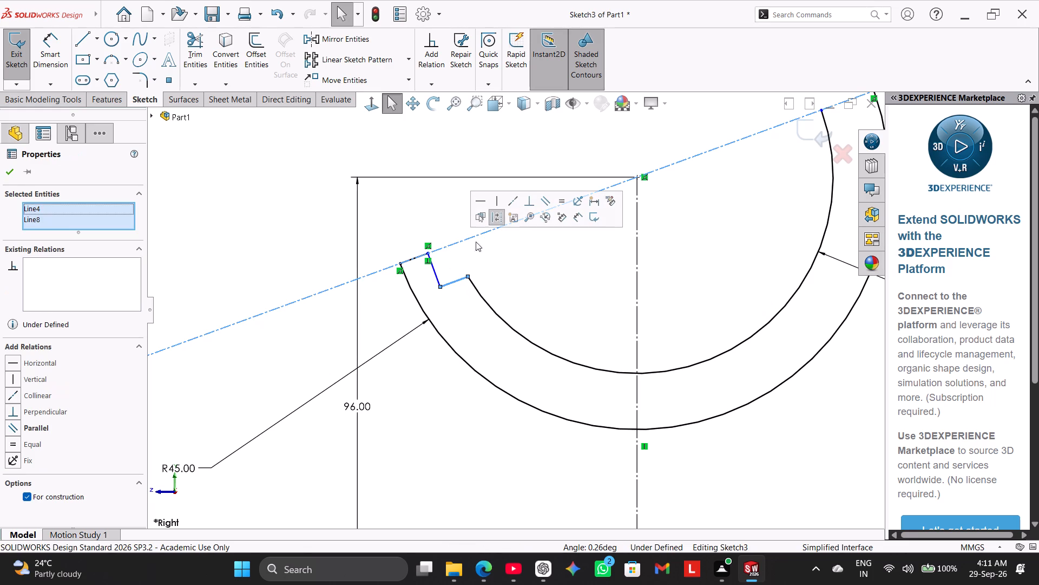
{"action": "left_click", "coordinate": [543, 204]}
{"action": "left_click", "coordinate": [184, 239]}
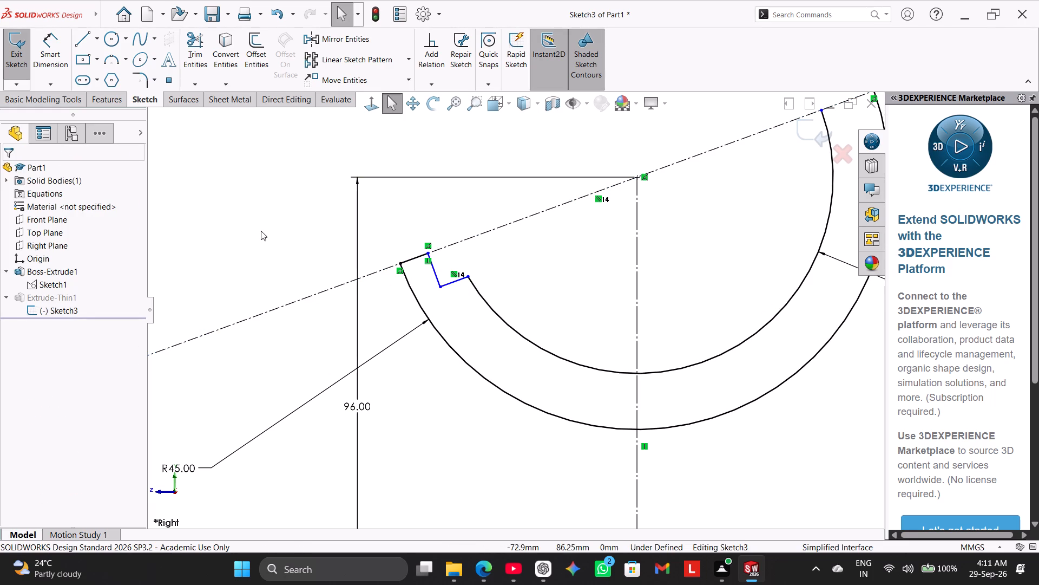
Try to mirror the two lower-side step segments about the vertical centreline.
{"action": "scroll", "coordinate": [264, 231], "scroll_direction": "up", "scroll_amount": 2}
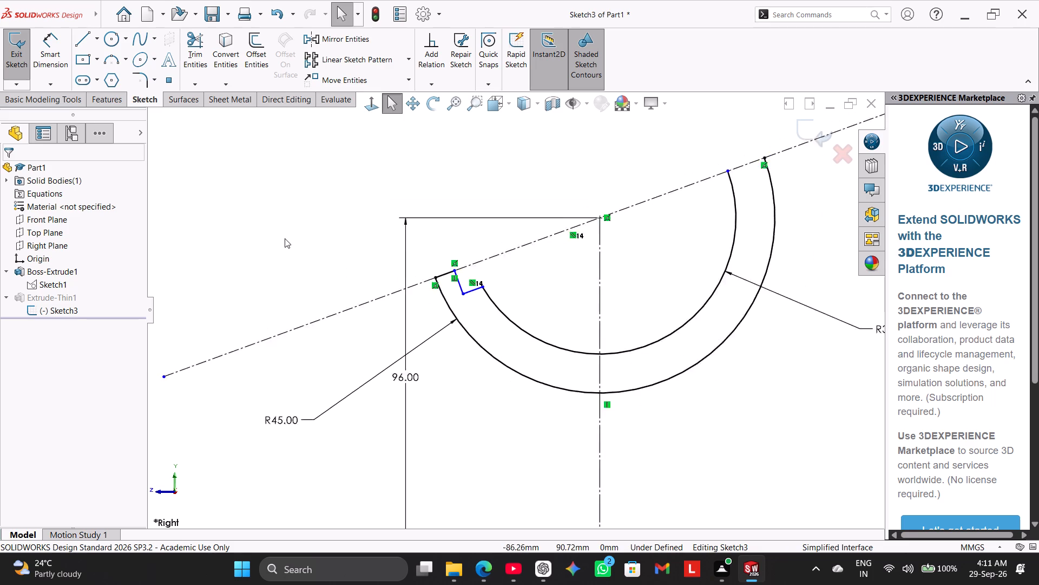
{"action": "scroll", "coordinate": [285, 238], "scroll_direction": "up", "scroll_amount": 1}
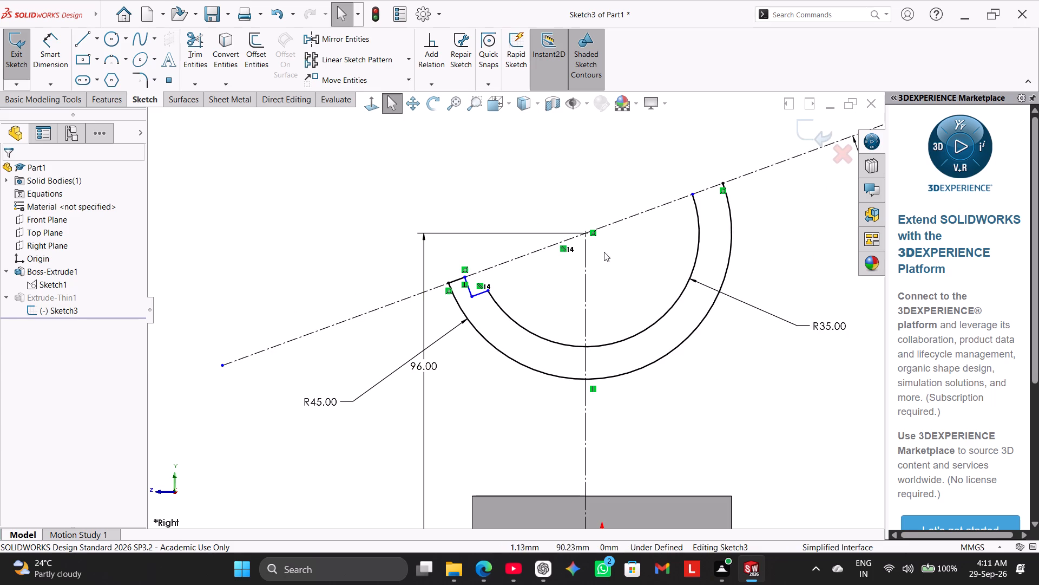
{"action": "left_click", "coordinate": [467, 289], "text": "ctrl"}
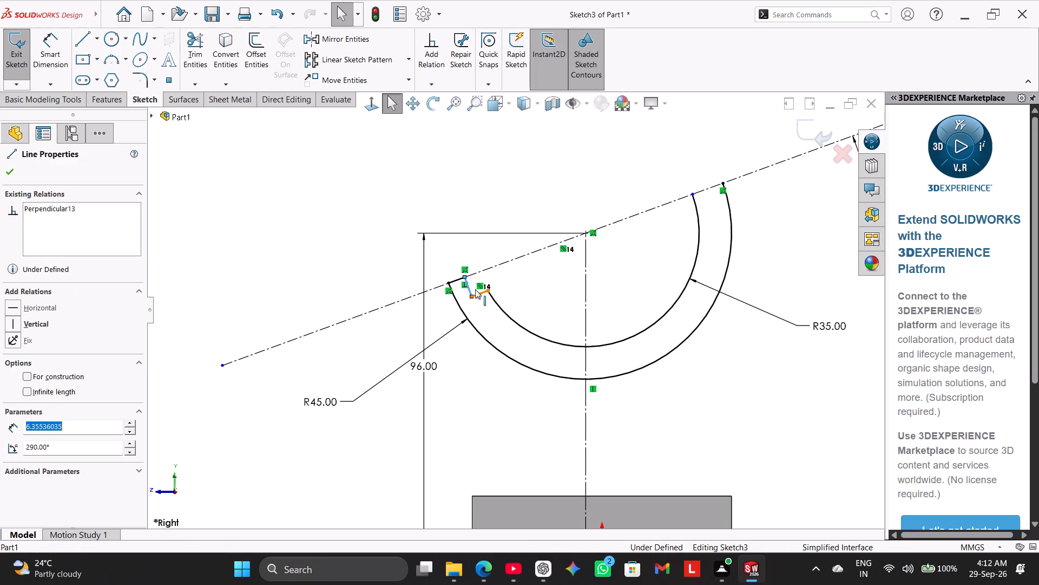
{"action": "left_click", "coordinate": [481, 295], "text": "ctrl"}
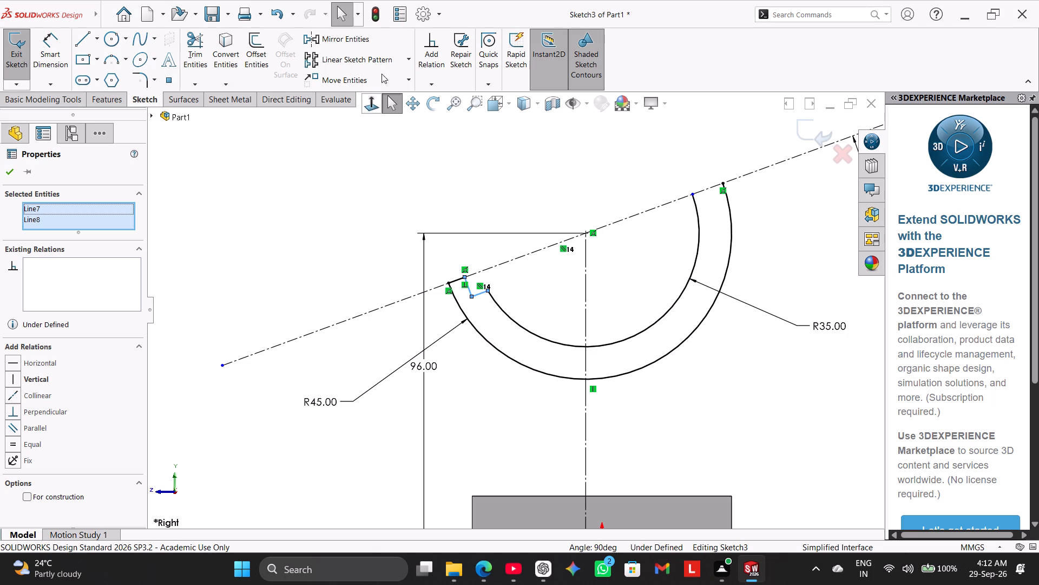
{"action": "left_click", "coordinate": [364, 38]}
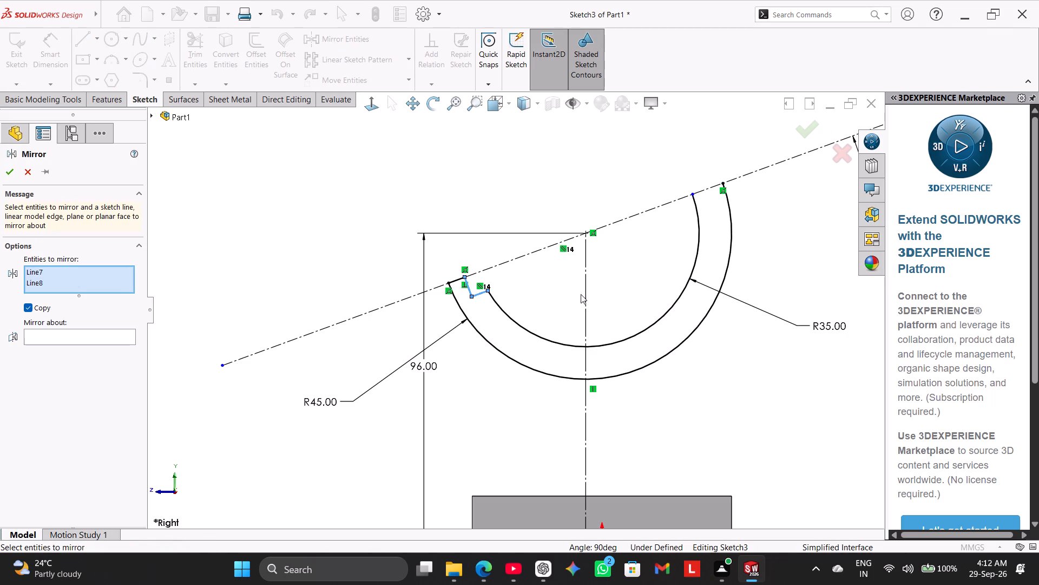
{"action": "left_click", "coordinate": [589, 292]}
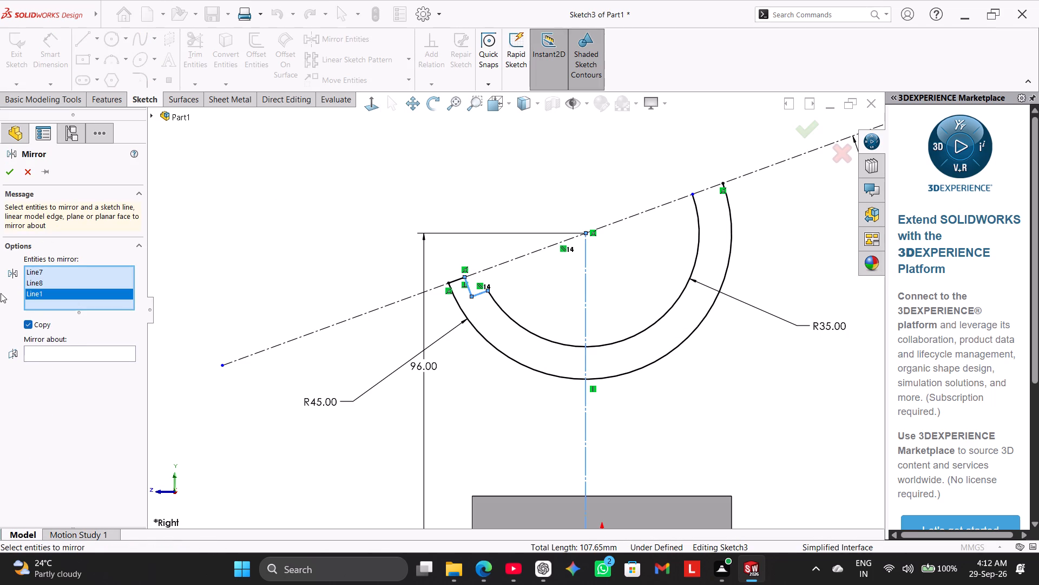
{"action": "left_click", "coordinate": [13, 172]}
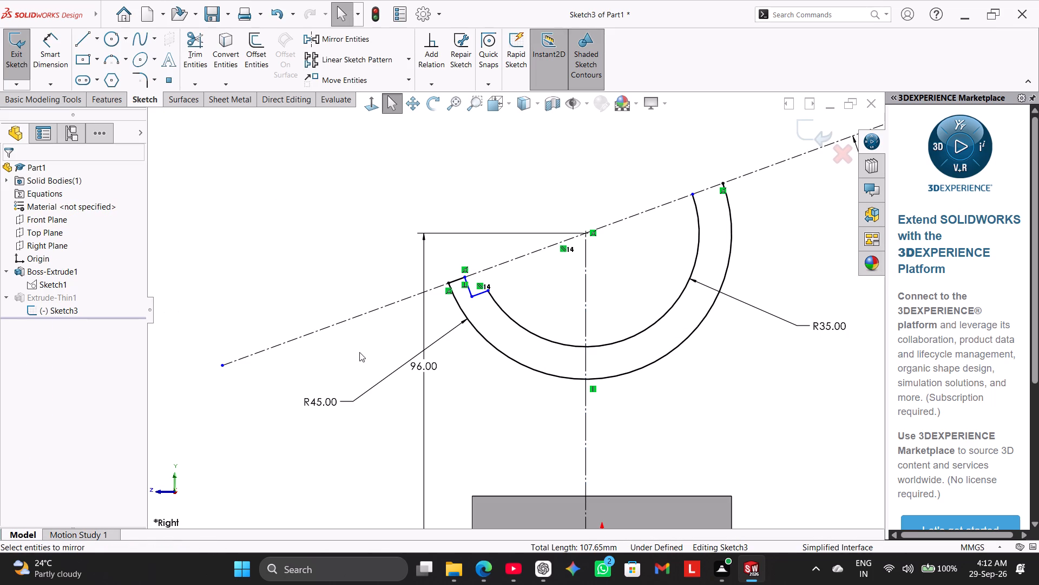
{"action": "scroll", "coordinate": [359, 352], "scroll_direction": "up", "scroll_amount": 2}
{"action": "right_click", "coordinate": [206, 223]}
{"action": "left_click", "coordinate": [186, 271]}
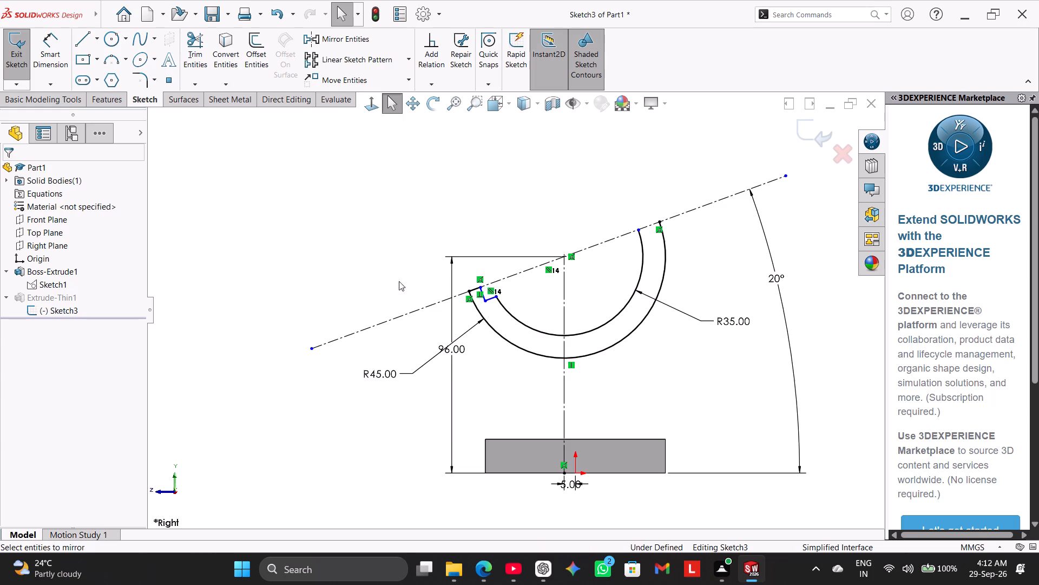
Pull the 35 mm arc's upper-side endpoint off the inclined construction line to slightly below it.
{"action": "scroll", "coordinate": [669, 214], "scroll_direction": "down", "scroll_amount": 3}
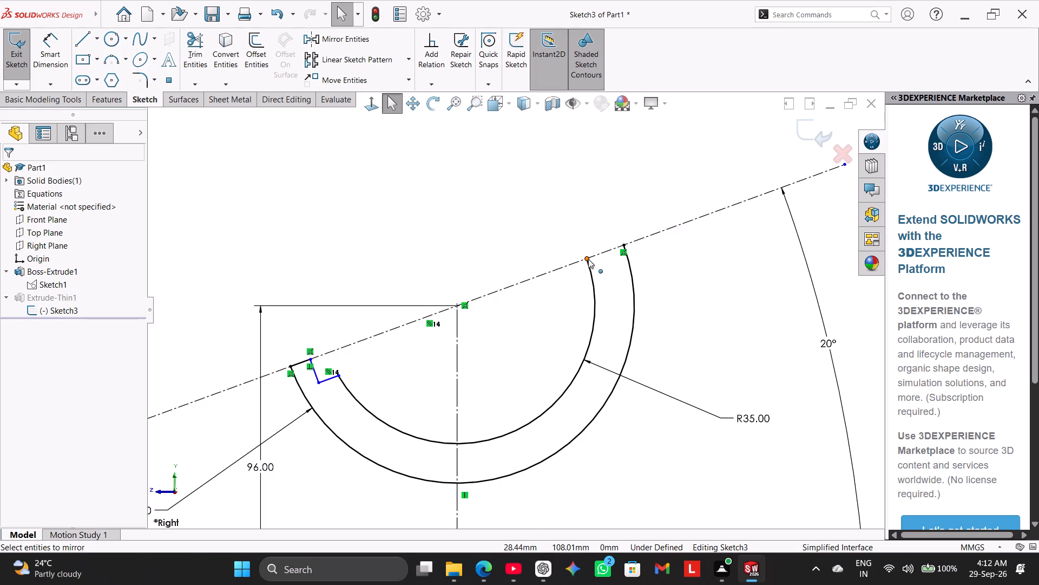
{"action": "left_click_drag", "start_coordinate": [588, 259], "coordinate": [593, 274]}
{"action": "left_click", "coordinate": [426, 205]}
{"action": "scroll", "coordinate": [450, 272], "scroll_direction": "up", "scroll_amount": 2}
{"action": "left_click", "coordinate": [365, 227]}
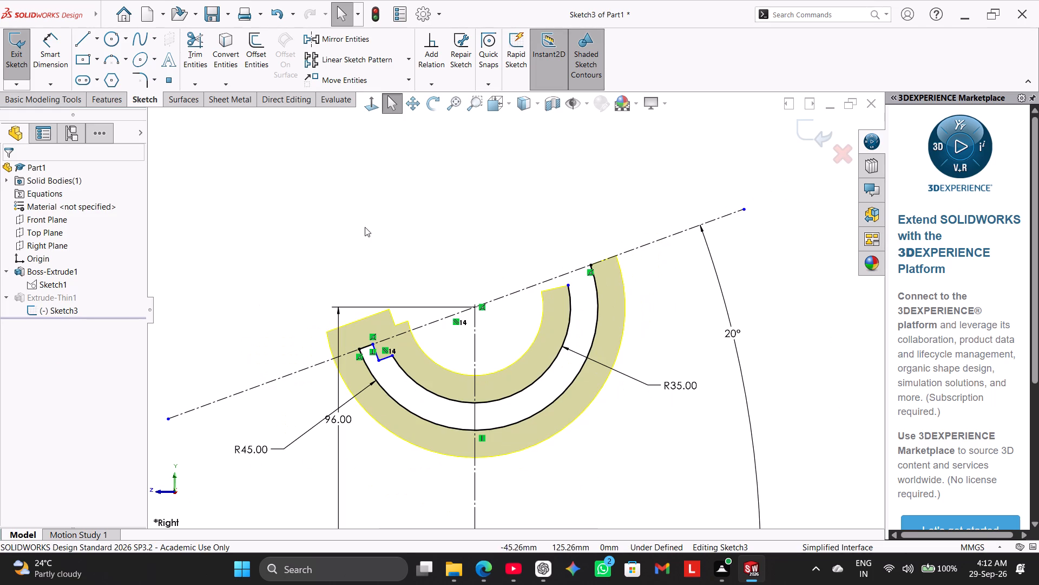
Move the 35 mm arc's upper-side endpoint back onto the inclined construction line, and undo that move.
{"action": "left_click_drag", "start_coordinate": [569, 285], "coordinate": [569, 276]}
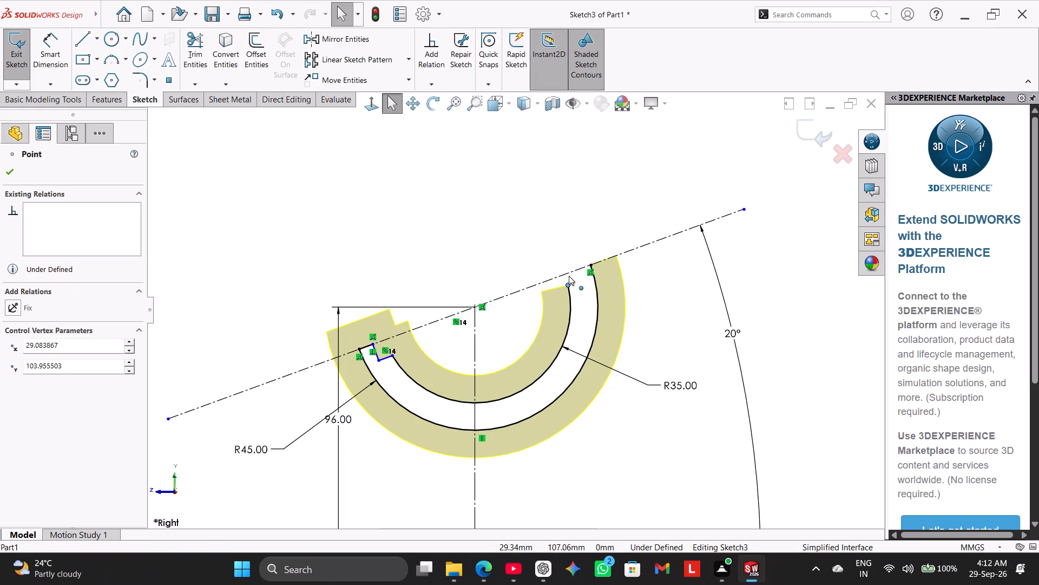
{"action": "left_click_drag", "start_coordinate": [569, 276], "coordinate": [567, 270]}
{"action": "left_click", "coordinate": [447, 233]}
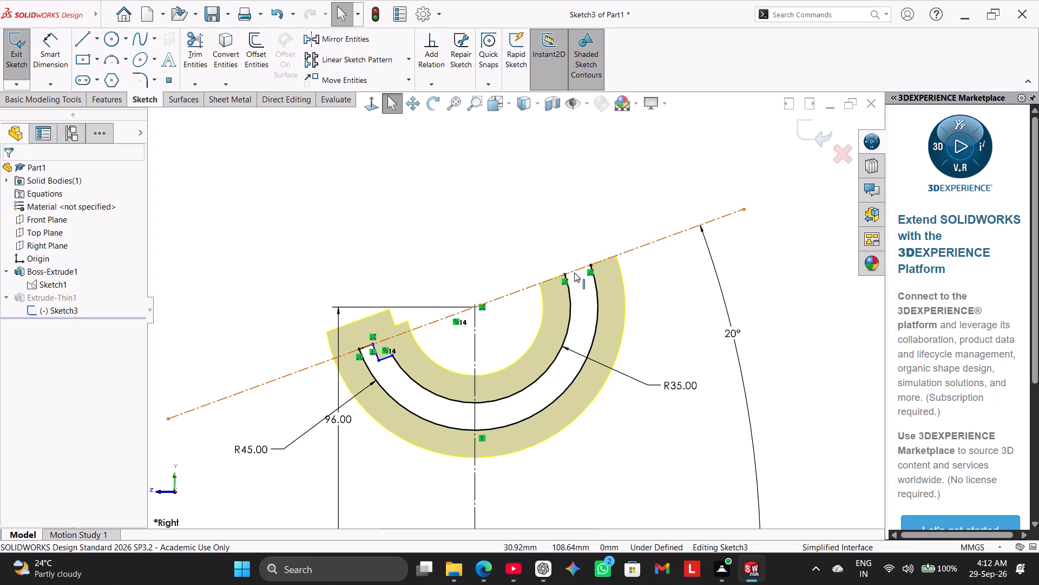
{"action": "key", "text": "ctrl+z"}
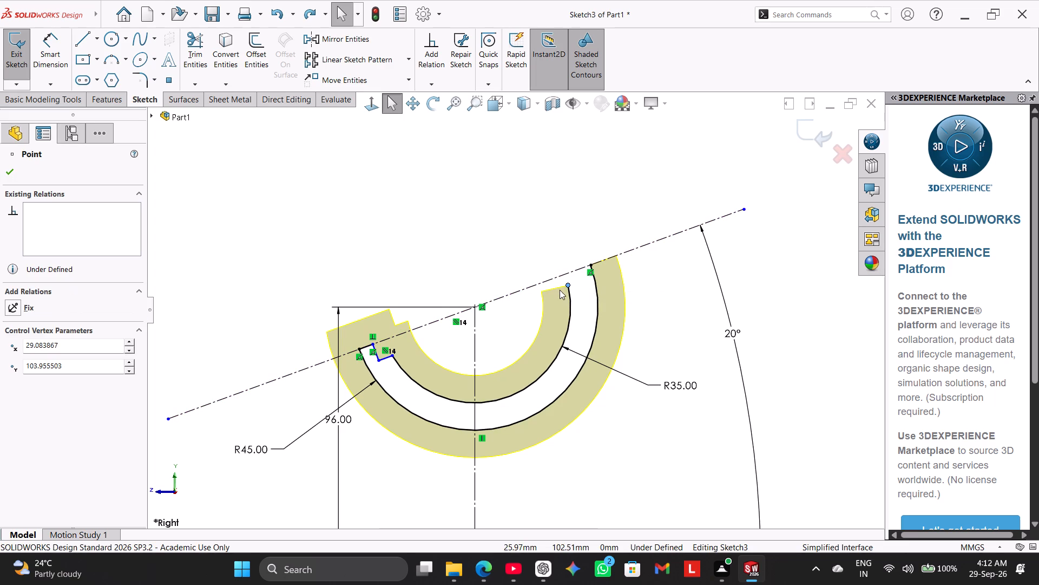
Draw a stepped line chain from the 45 mm arc's upper-side endpoint to the 35 mm arc's, with about 3.2 mm perpendicular and 3.9 mm final segments.
{"action": "left_click_drag", "start_coordinate": [78, 38], "coordinate": [88, 42]}
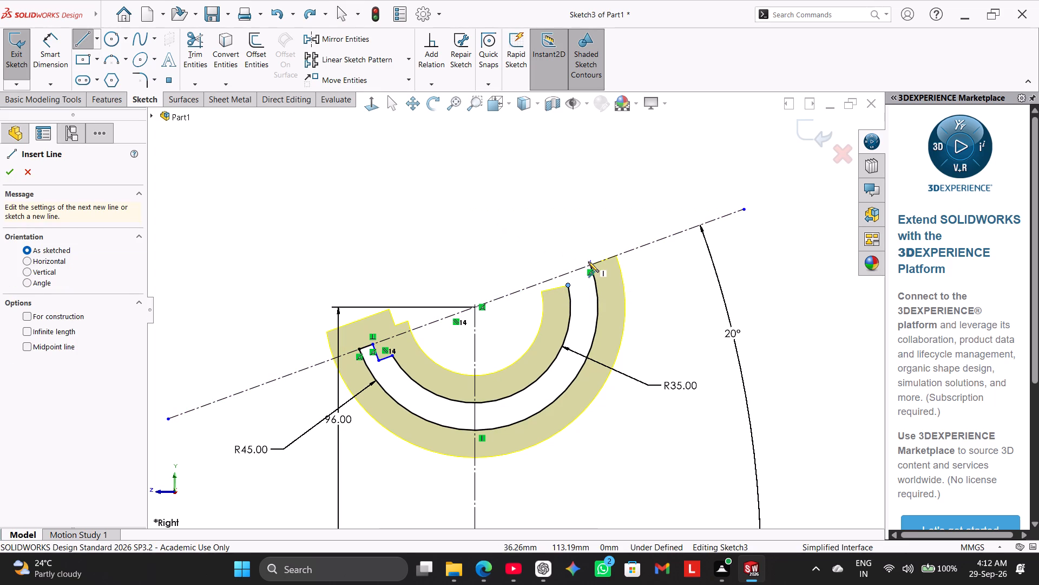
{"action": "left_click", "coordinate": [591, 264]}
{"action": "left_click", "coordinate": [574, 271]}
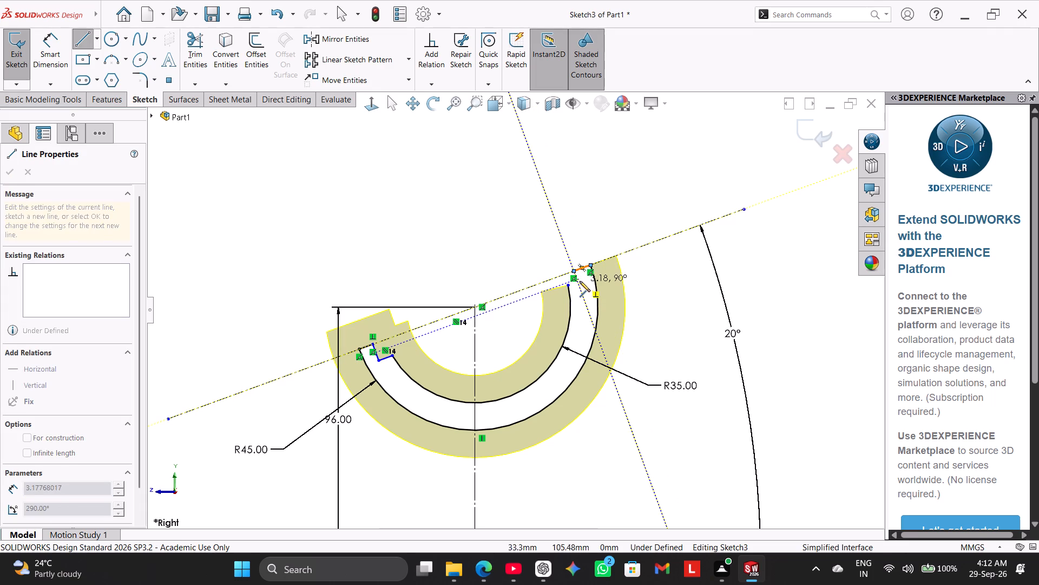
{"action": "left_click", "coordinate": [578, 282]}
{"action": "left_click", "coordinate": [565, 285]}
{"action": "right_click", "coordinate": [469, 220]}
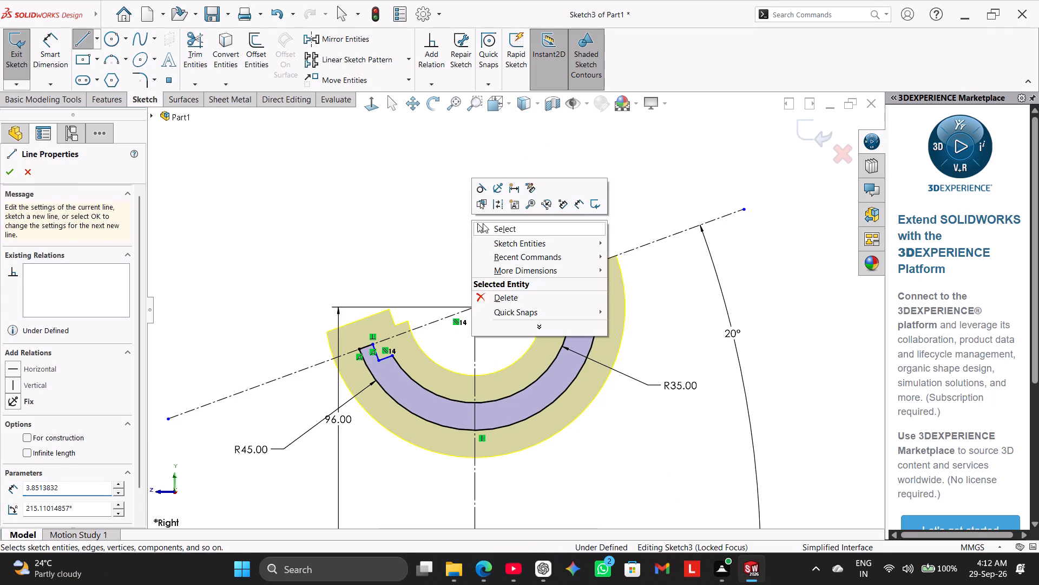
{"action": "left_click", "coordinate": [493, 231]}
Make the upper-side step's short segment ending at the 35 mm arc parallel to the inclined construction line.
{"action": "scroll", "coordinate": [568, 253], "scroll_direction": "down", "scroll_amount": 4}
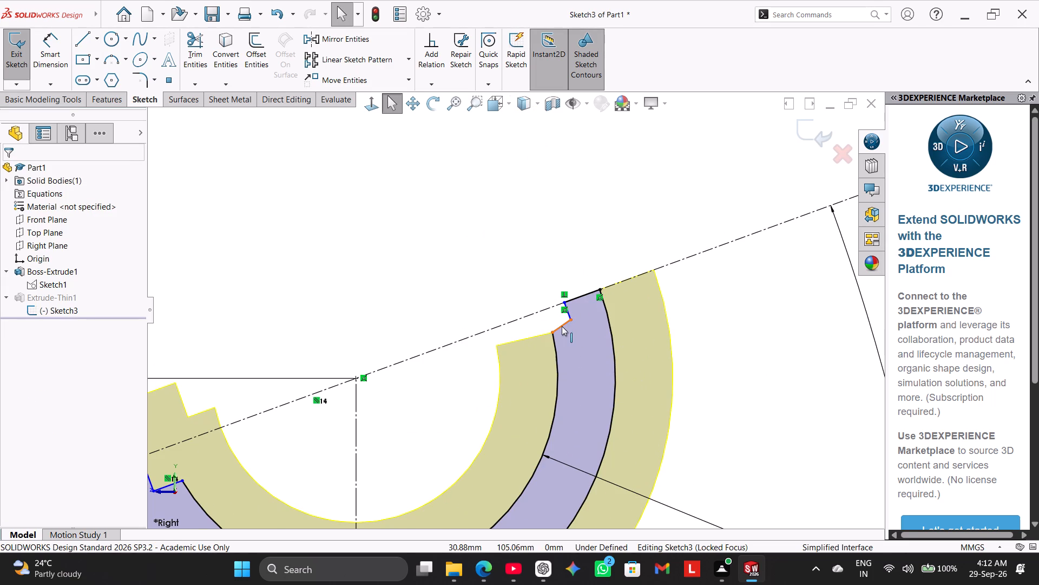
{"action": "left_click", "coordinate": [562, 326]}
{"action": "left_click", "coordinate": [545, 310], "text": "ctrl"}
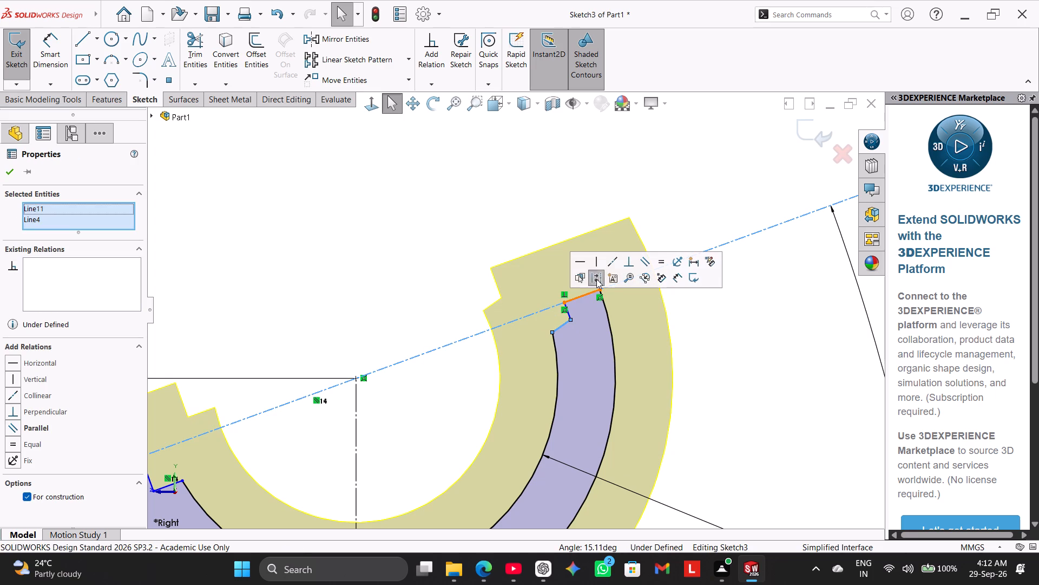
{"action": "left_click", "coordinate": [641, 264]}
{"action": "left_click", "coordinate": [444, 274]}
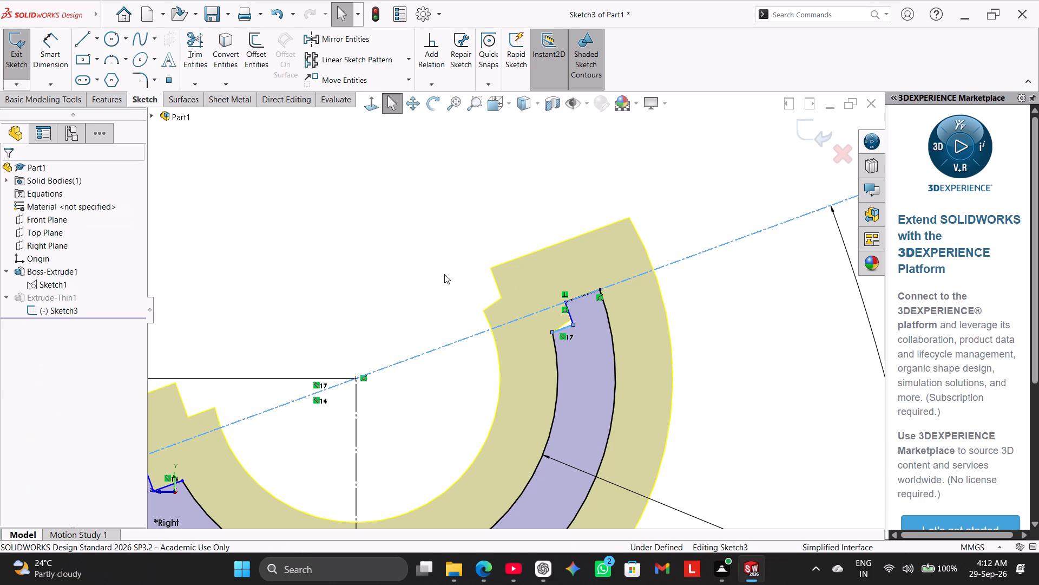
Dimension the distance between the two step corners on the inclined construction line as 80 mm.
{"action": "scroll", "coordinate": [449, 282], "scroll_direction": "up", "scroll_amount": 5}
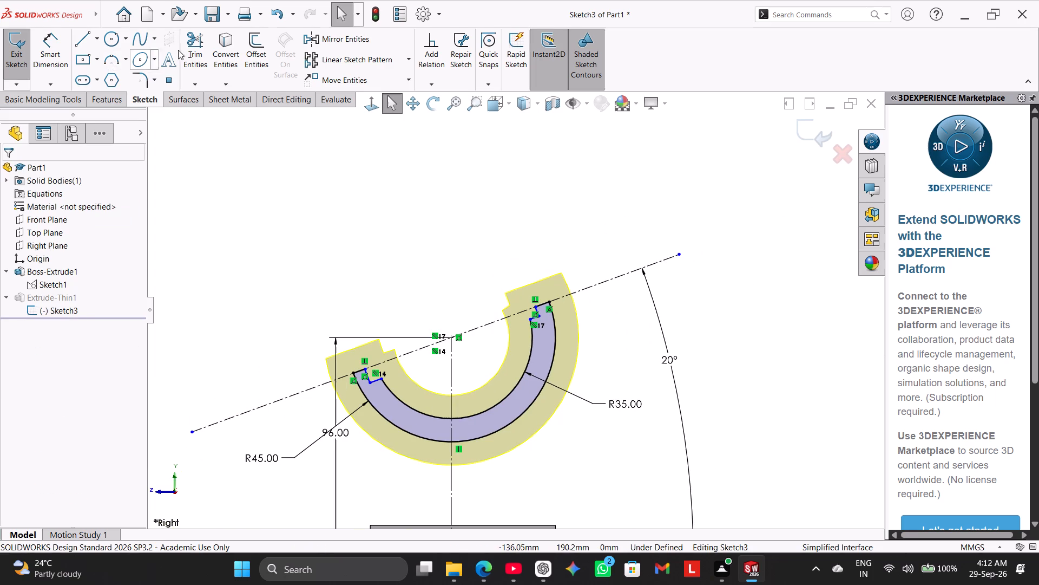
{"action": "left_click", "coordinate": [52, 54]}
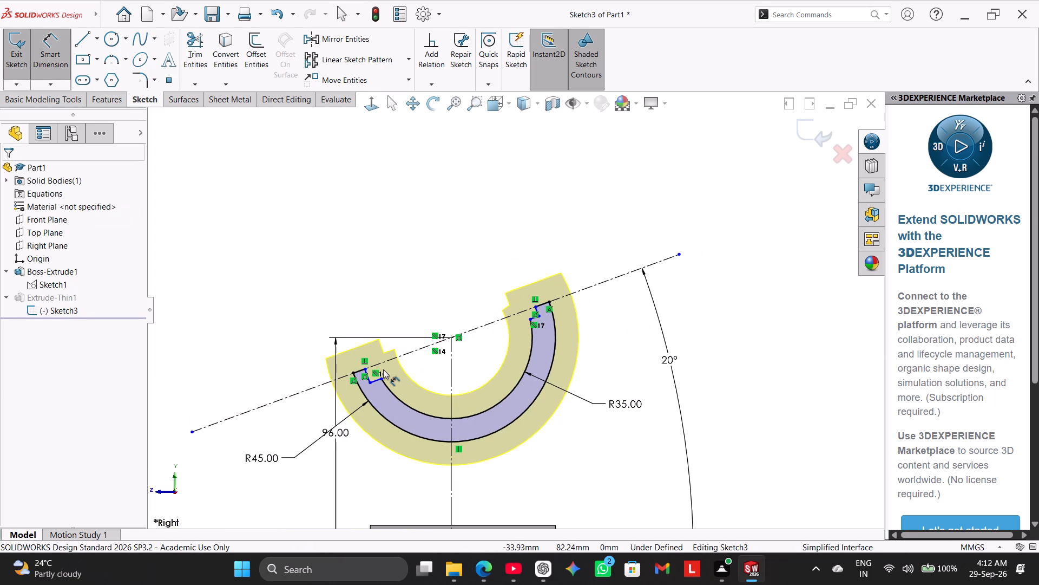
{"action": "scroll", "coordinate": [397, 361], "scroll_direction": "down", "scroll_amount": 2}
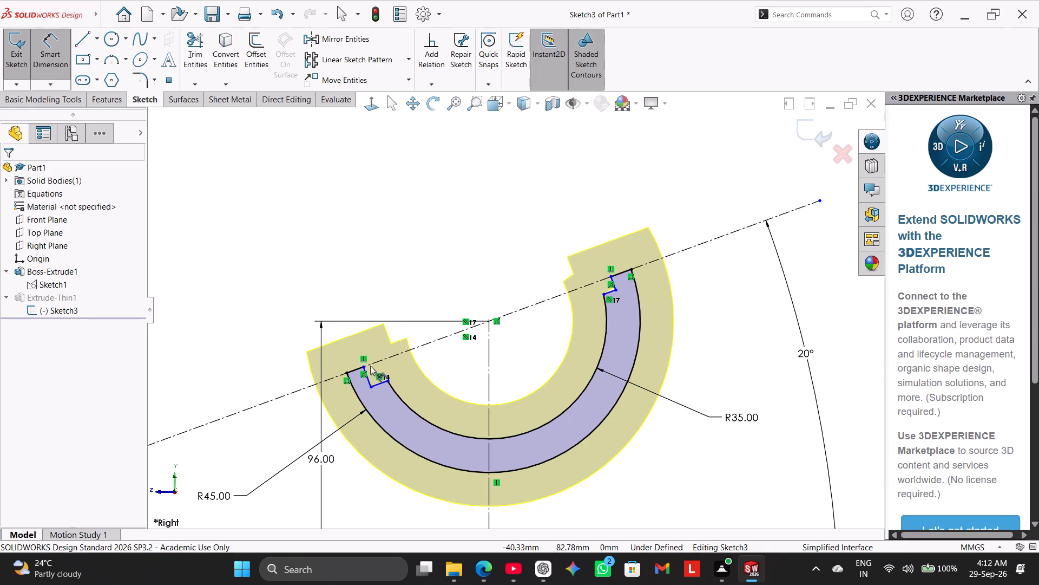
{"action": "left_click", "coordinate": [364, 366]}
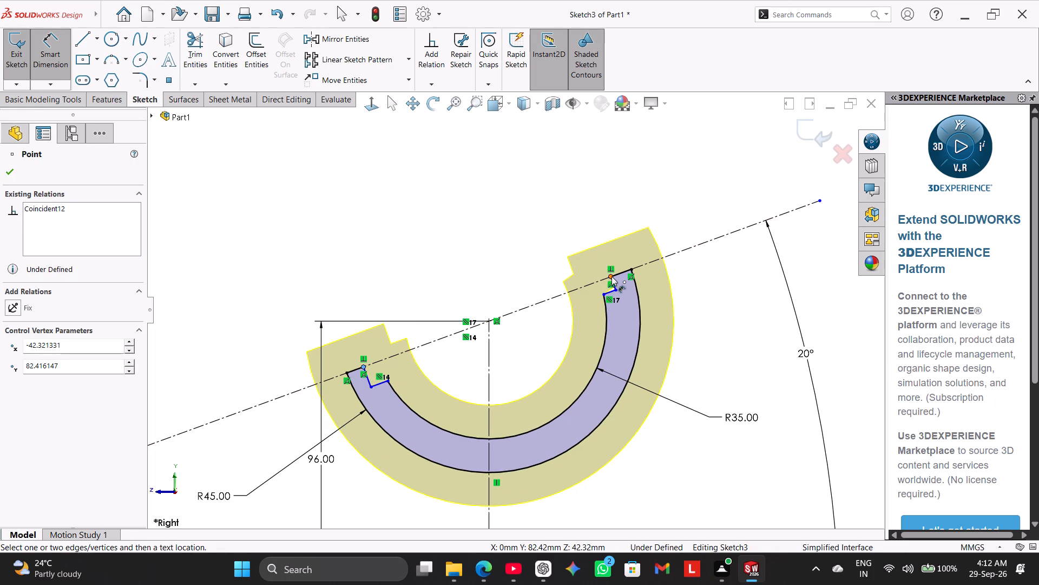
{"action": "left_click", "coordinate": [611, 276]}
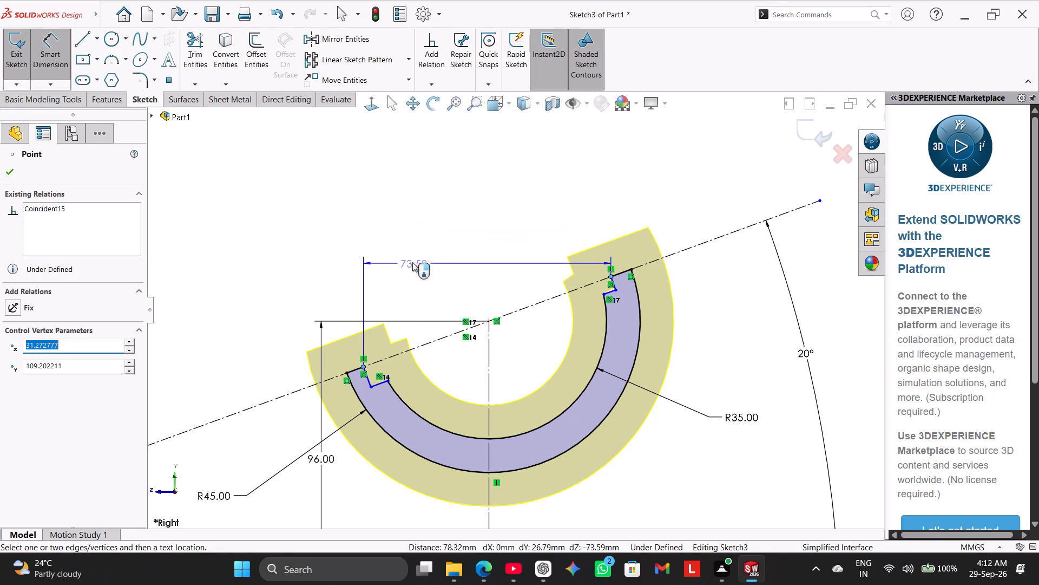
{"action": "left_click", "coordinate": [351, 265]}
{"action": "type", "text": "80"}
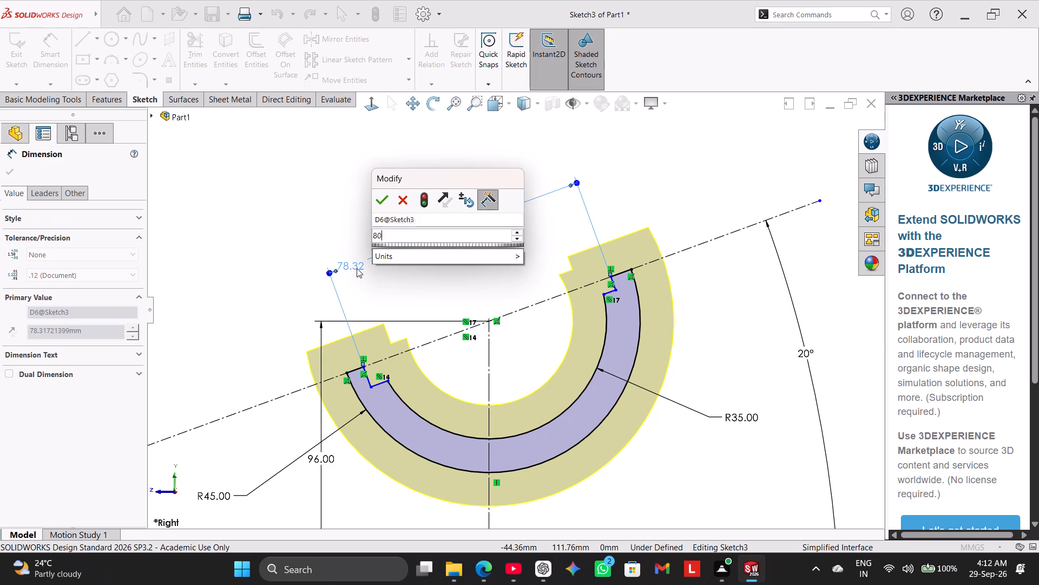
{"action": "key", "text": "Return"}
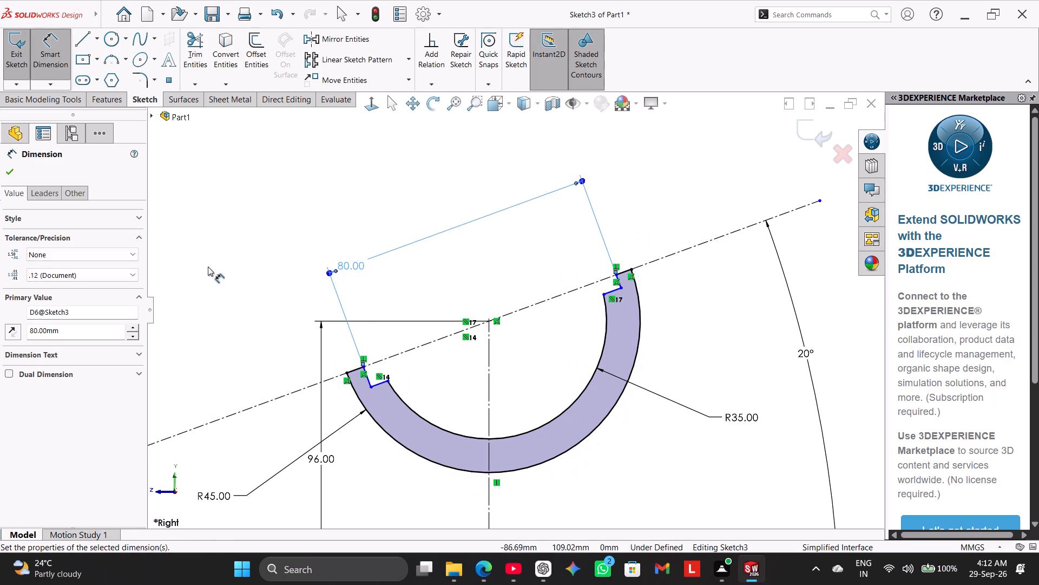
{"action": "left_click", "coordinate": [205, 262]}
{"action": "right_click", "coordinate": [242, 296]}
{"action": "left_click", "coordinate": [278, 328]}
Dimension the offset between the lower-side step's two parallel segments as 3 mm.
{"action": "scroll", "coordinate": [319, 391], "scroll_direction": "up", "scroll_amount": 2}
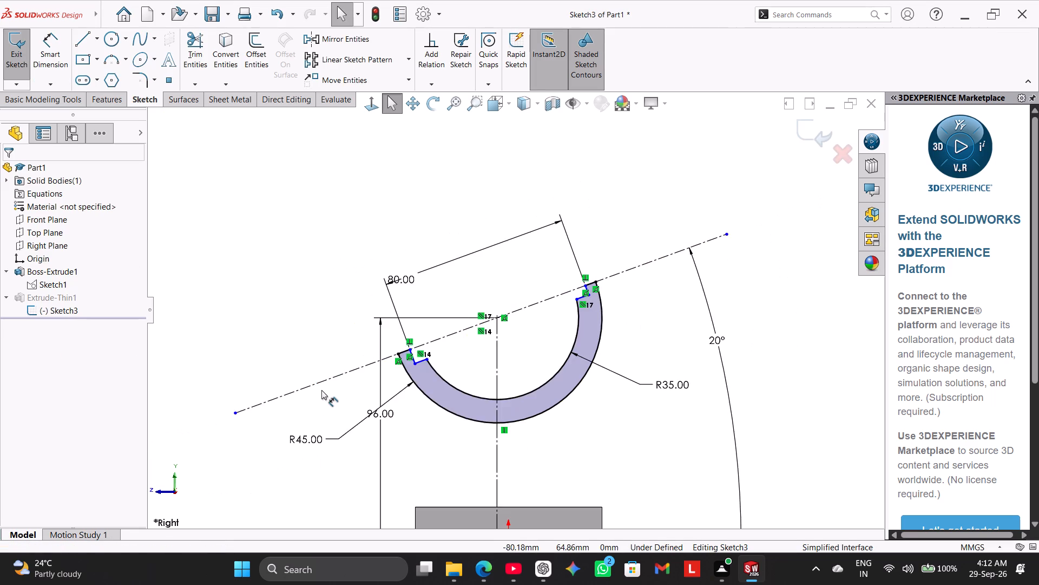
{"action": "scroll", "coordinate": [321, 390], "scroll_direction": "up", "scroll_amount": 2}
{"action": "scroll", "coordinate": [396, 366], "scroll_direction": "down", "scroll_amount": 2}
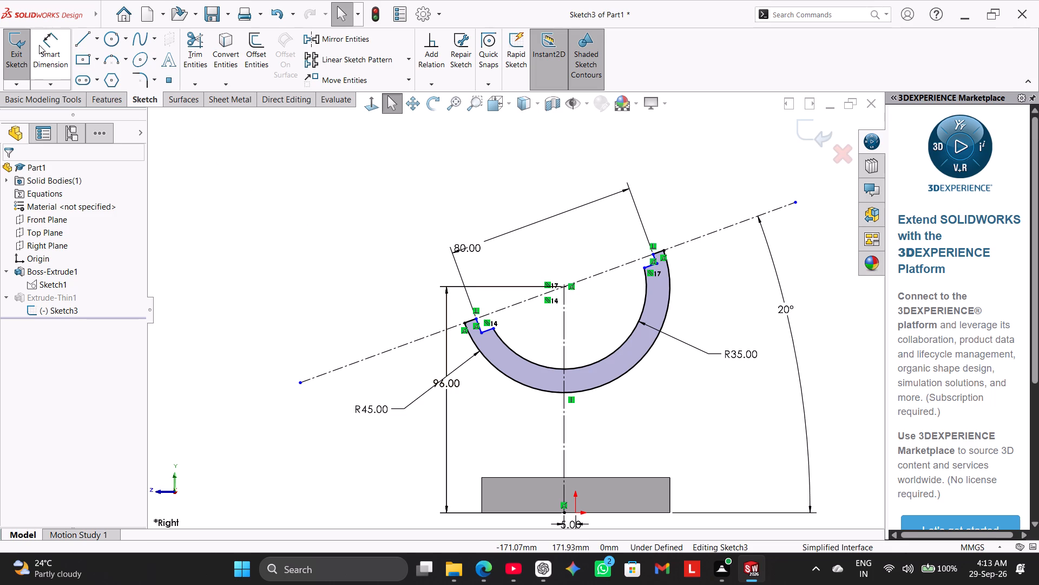
{"action": "left_click_drag", "start_coordinate": [39, 45], "coordinate": [44, 51]}
{"action": "left_click", "coordinate": [491, 333]}
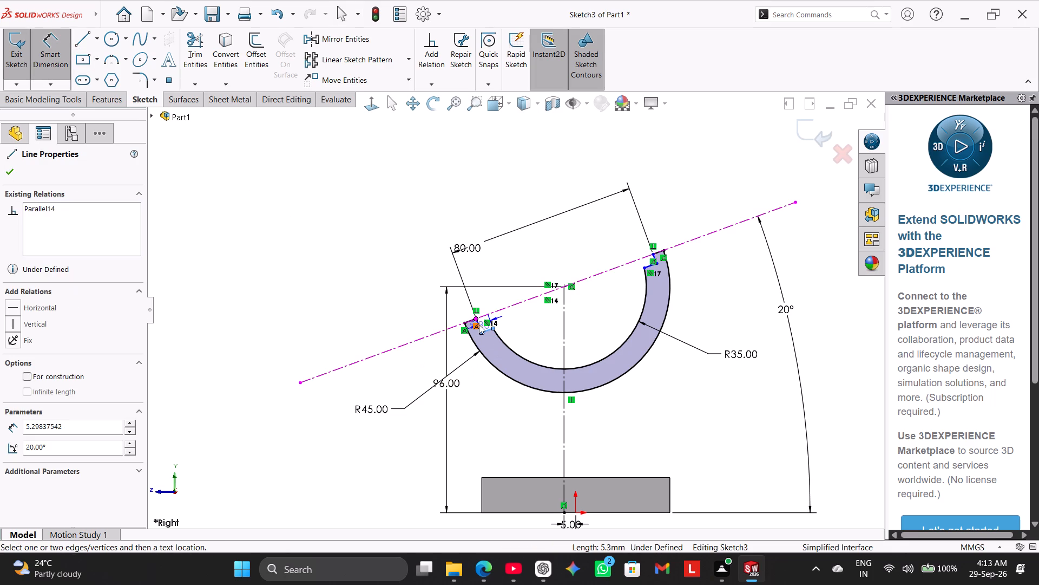
{"action": "left_click", "coordinate": [471, 321]}
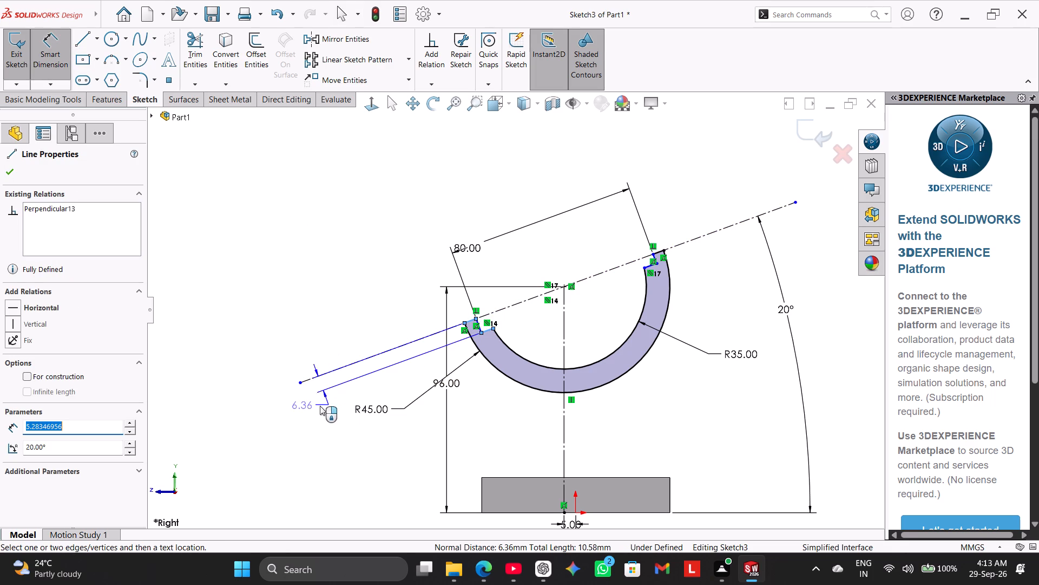
{"action": "left_click", "coordinate": [267, 405]}
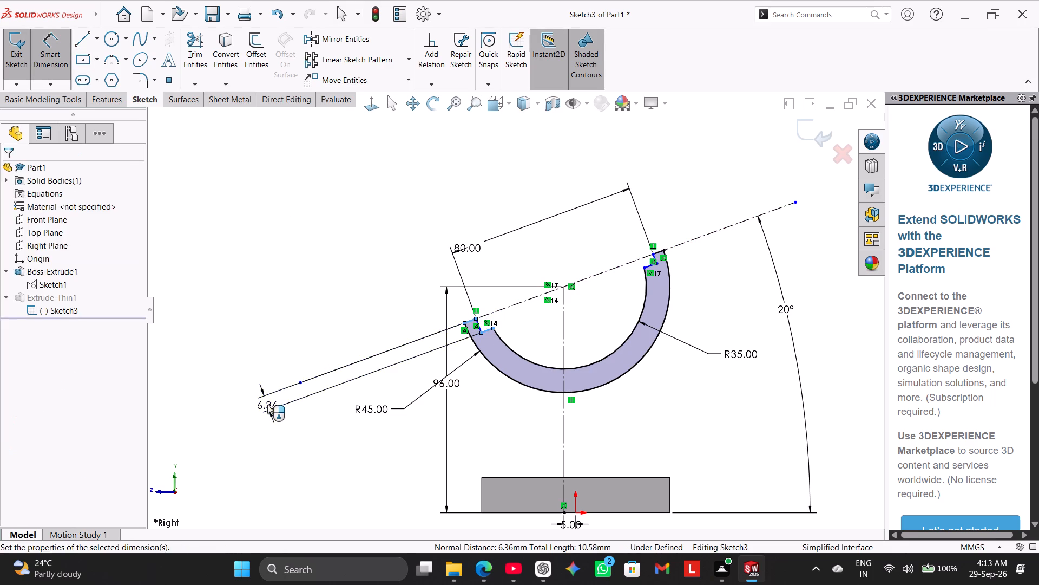
{"action": "key", "text": "3"}
{"action": "key", "text": "Return"}
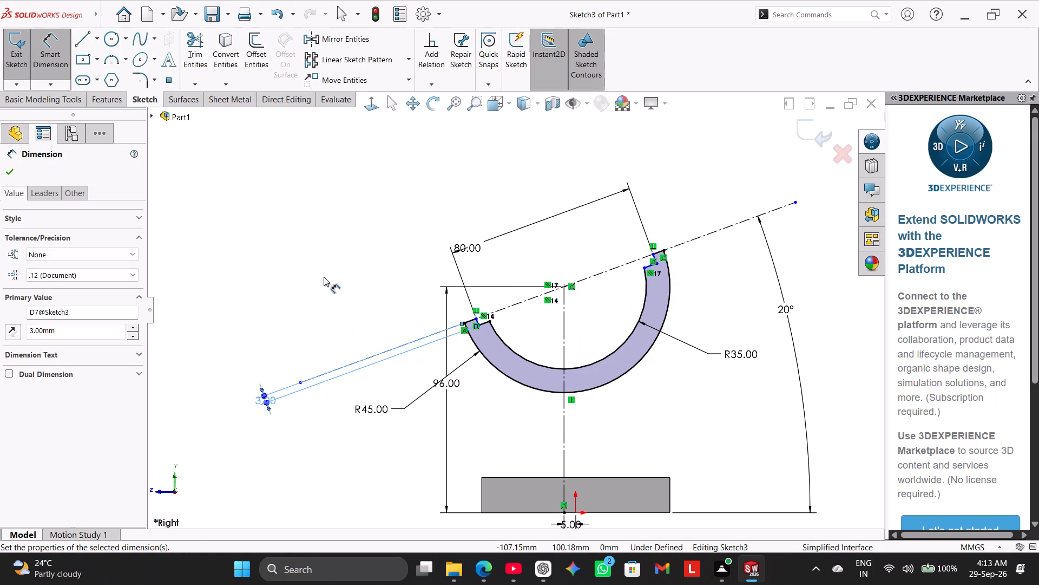
{"action": "right_click", "coordinate": [324, 277]}
{"action": "left_click", "coordinate": [383, 312]}
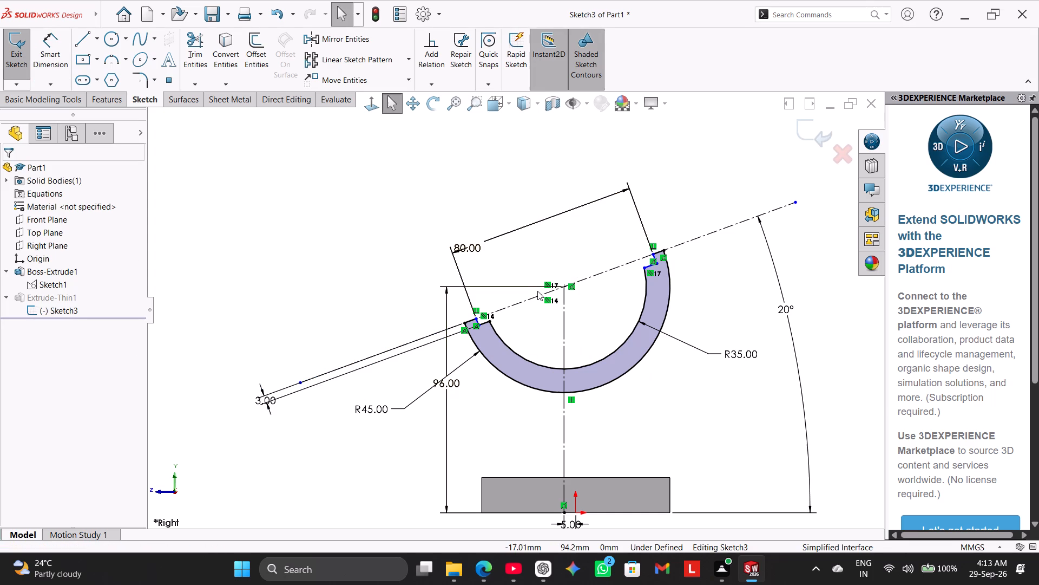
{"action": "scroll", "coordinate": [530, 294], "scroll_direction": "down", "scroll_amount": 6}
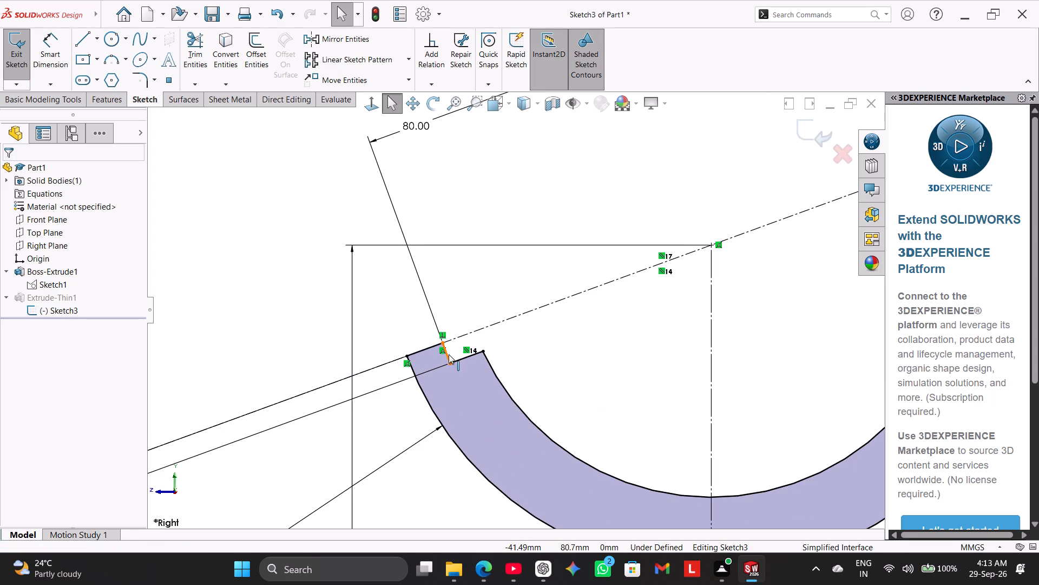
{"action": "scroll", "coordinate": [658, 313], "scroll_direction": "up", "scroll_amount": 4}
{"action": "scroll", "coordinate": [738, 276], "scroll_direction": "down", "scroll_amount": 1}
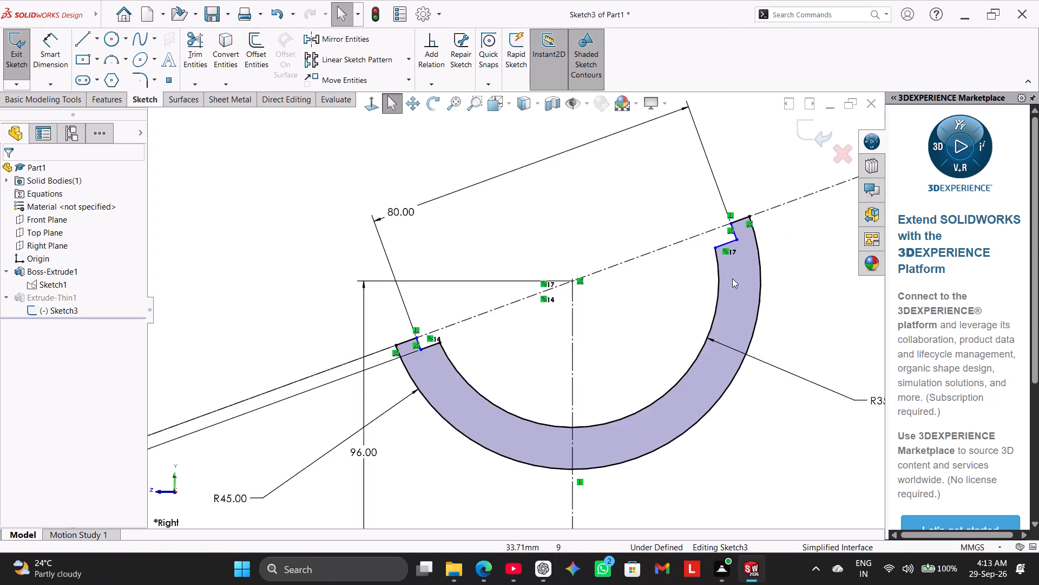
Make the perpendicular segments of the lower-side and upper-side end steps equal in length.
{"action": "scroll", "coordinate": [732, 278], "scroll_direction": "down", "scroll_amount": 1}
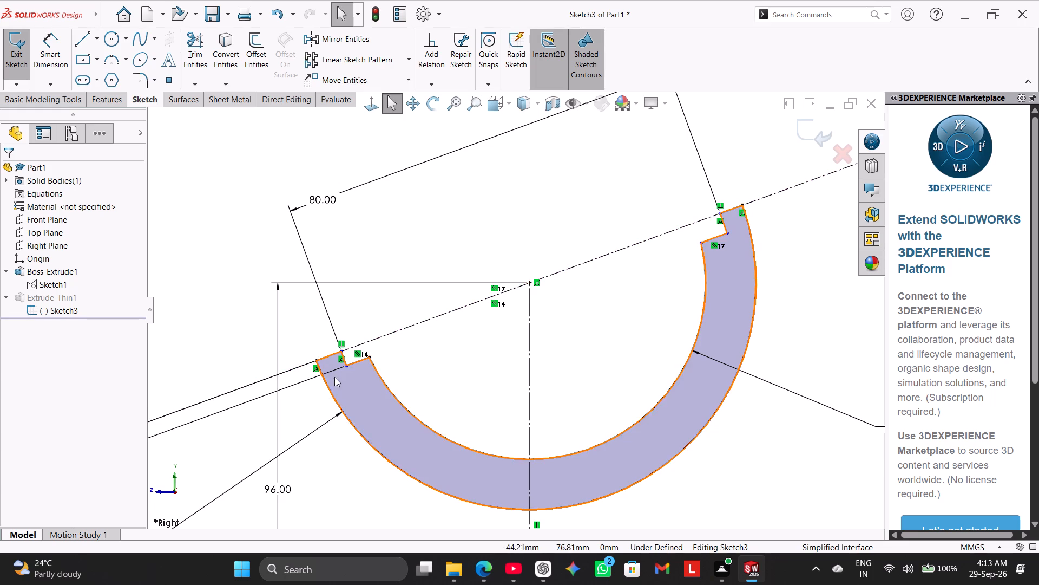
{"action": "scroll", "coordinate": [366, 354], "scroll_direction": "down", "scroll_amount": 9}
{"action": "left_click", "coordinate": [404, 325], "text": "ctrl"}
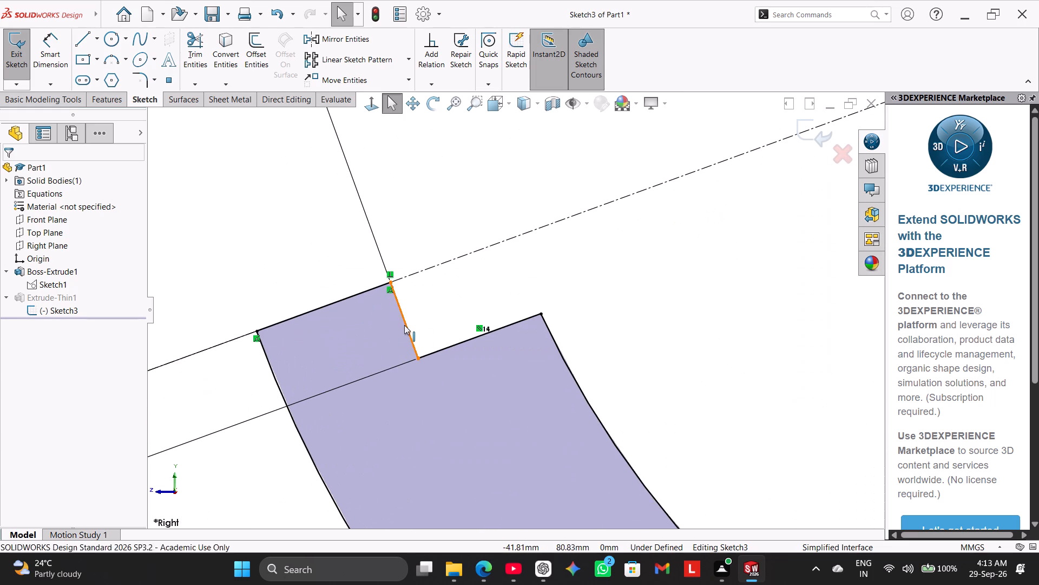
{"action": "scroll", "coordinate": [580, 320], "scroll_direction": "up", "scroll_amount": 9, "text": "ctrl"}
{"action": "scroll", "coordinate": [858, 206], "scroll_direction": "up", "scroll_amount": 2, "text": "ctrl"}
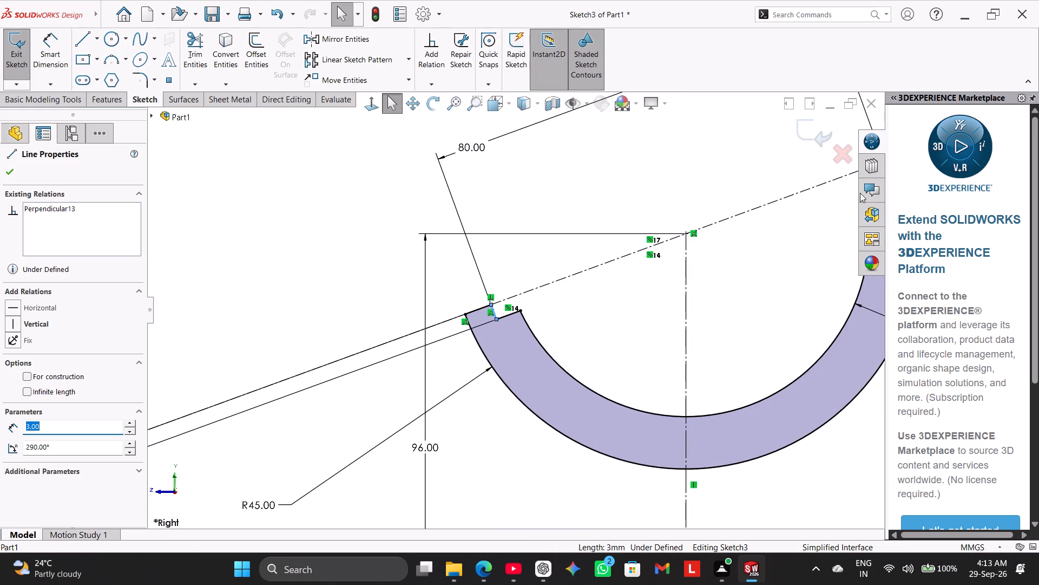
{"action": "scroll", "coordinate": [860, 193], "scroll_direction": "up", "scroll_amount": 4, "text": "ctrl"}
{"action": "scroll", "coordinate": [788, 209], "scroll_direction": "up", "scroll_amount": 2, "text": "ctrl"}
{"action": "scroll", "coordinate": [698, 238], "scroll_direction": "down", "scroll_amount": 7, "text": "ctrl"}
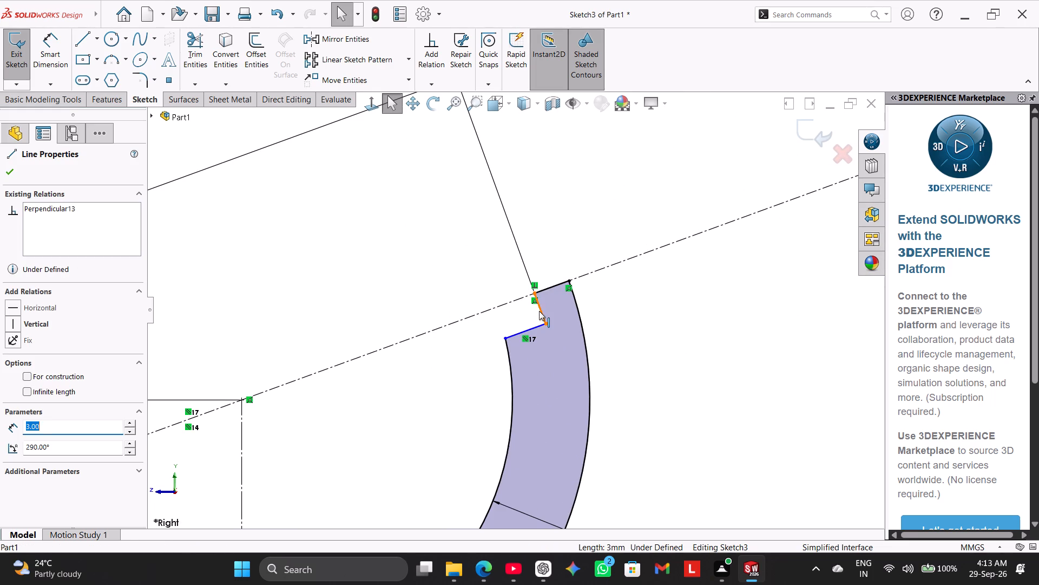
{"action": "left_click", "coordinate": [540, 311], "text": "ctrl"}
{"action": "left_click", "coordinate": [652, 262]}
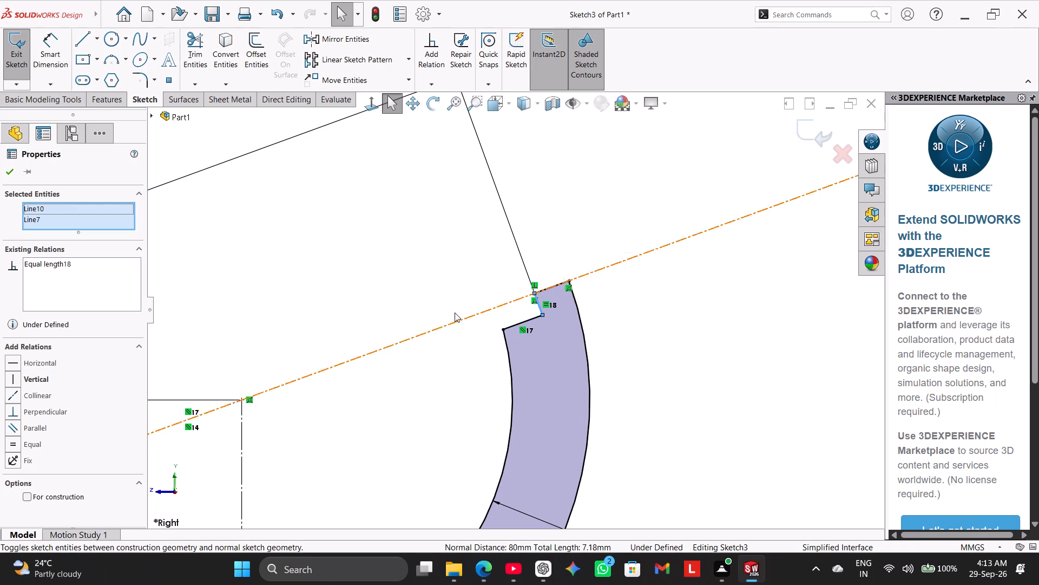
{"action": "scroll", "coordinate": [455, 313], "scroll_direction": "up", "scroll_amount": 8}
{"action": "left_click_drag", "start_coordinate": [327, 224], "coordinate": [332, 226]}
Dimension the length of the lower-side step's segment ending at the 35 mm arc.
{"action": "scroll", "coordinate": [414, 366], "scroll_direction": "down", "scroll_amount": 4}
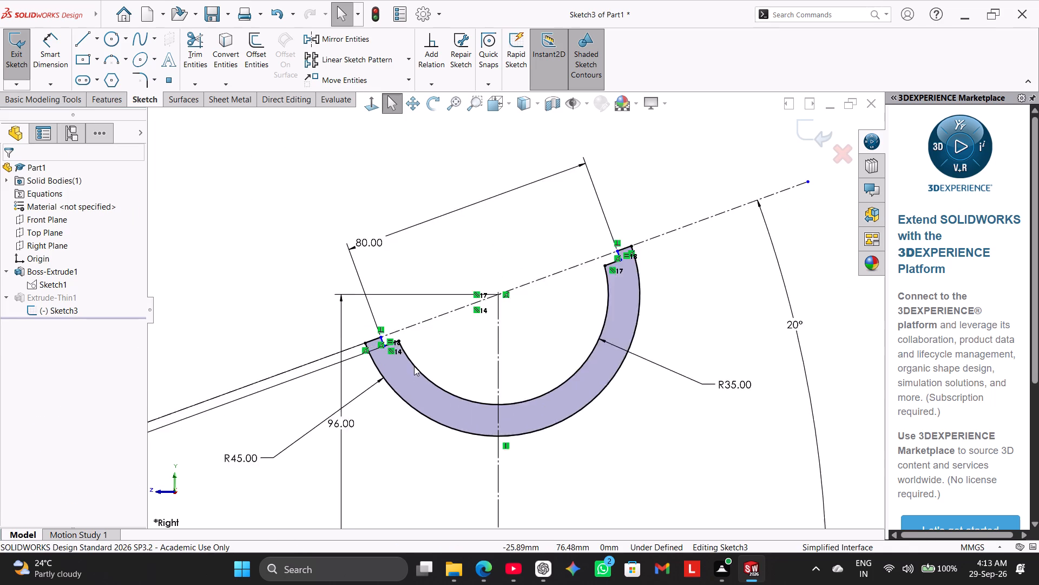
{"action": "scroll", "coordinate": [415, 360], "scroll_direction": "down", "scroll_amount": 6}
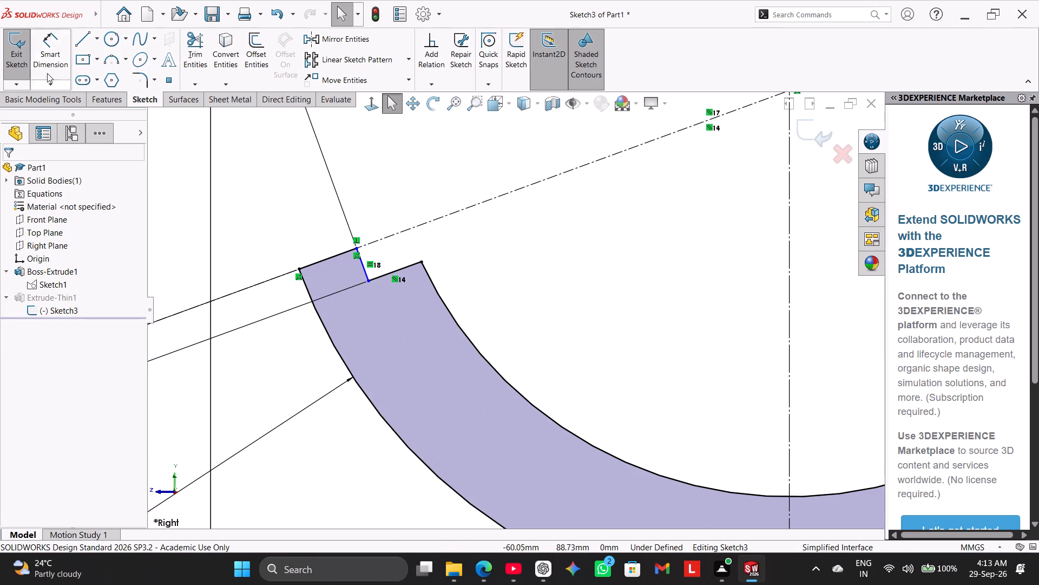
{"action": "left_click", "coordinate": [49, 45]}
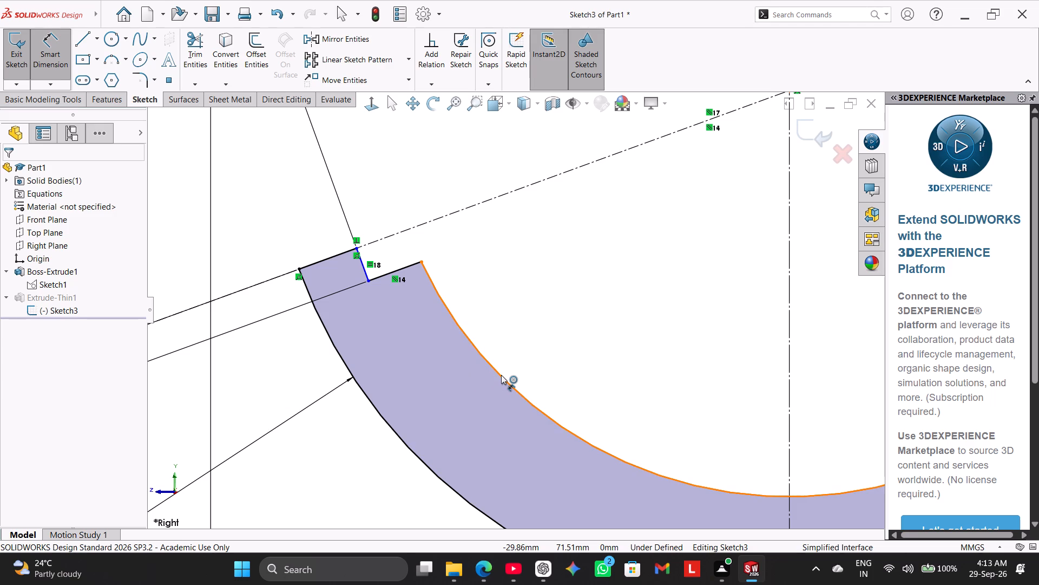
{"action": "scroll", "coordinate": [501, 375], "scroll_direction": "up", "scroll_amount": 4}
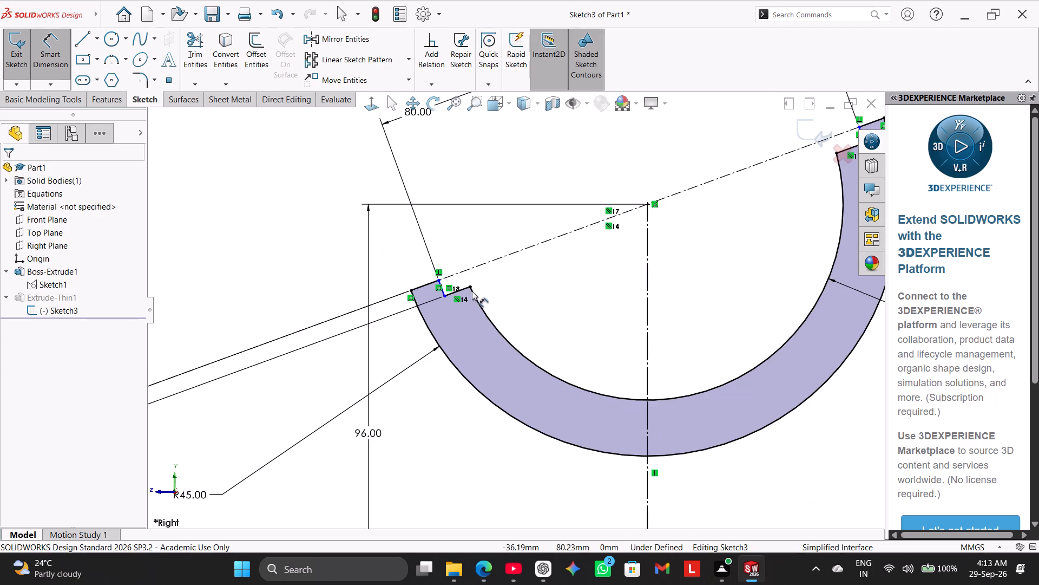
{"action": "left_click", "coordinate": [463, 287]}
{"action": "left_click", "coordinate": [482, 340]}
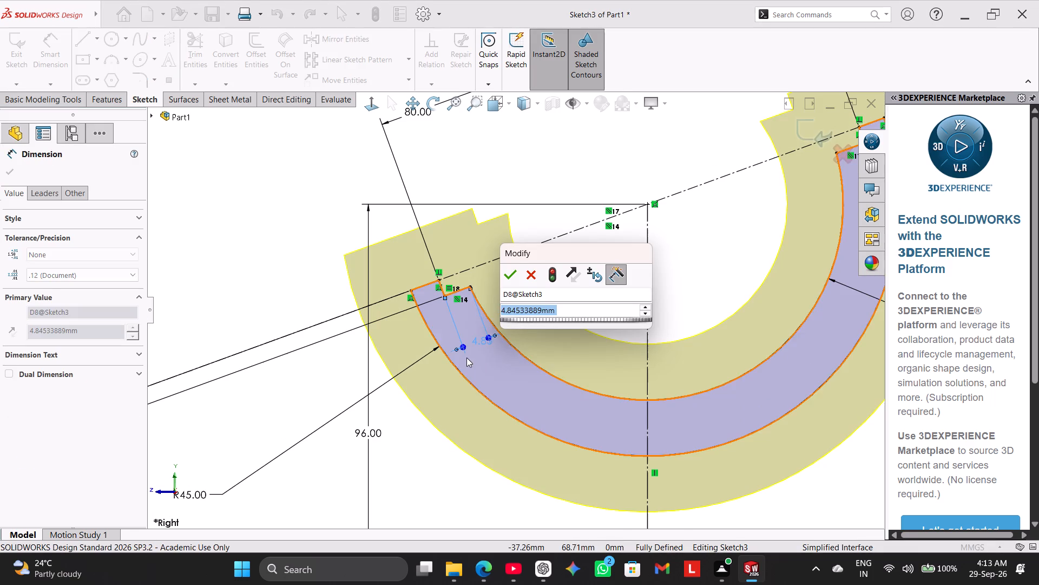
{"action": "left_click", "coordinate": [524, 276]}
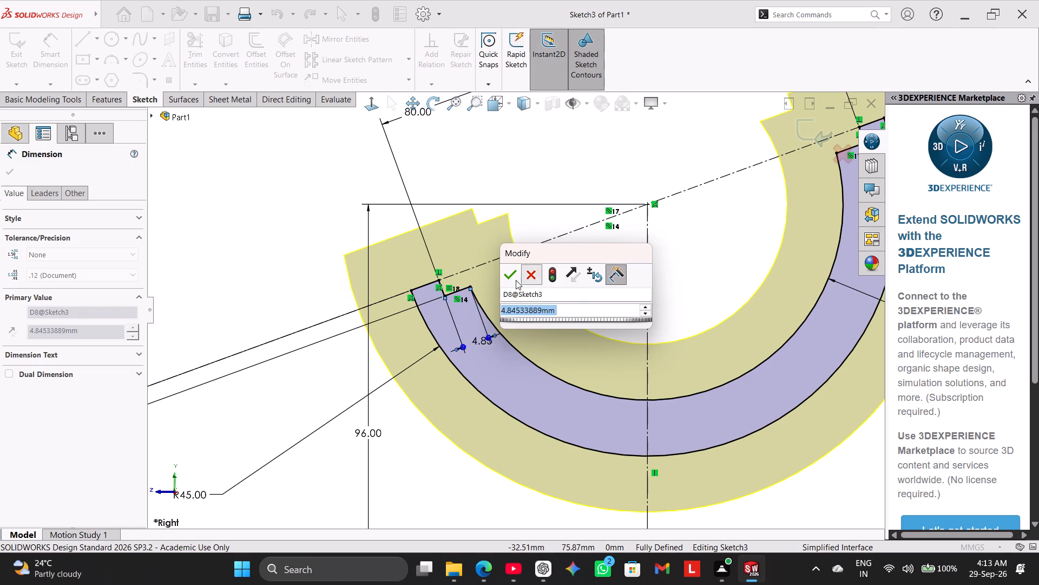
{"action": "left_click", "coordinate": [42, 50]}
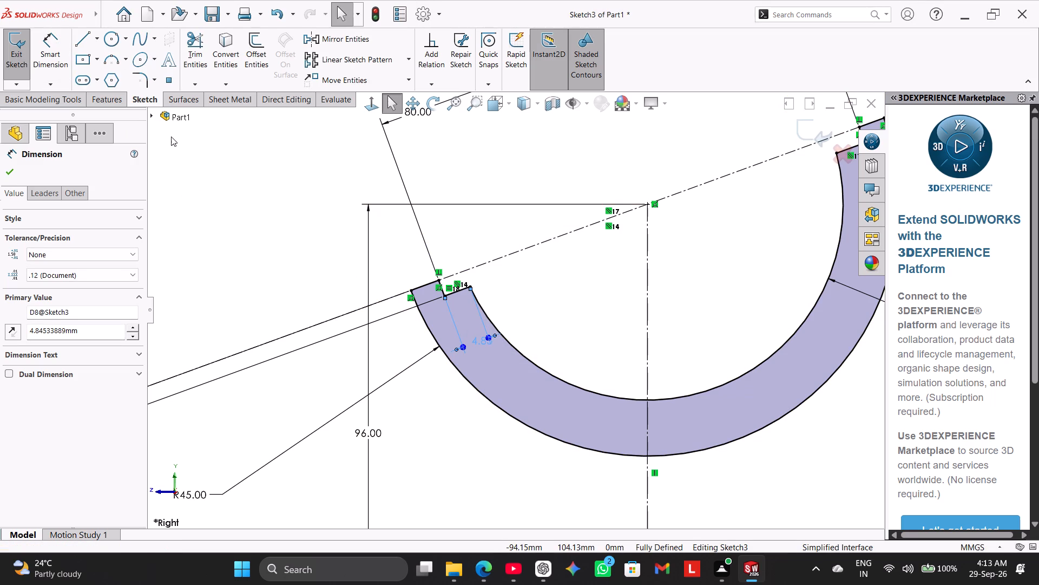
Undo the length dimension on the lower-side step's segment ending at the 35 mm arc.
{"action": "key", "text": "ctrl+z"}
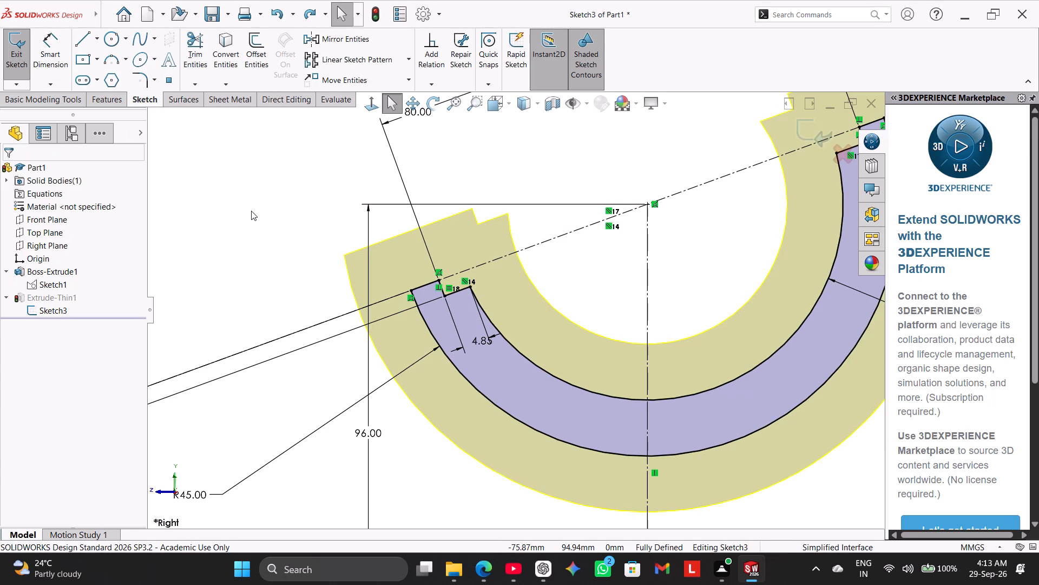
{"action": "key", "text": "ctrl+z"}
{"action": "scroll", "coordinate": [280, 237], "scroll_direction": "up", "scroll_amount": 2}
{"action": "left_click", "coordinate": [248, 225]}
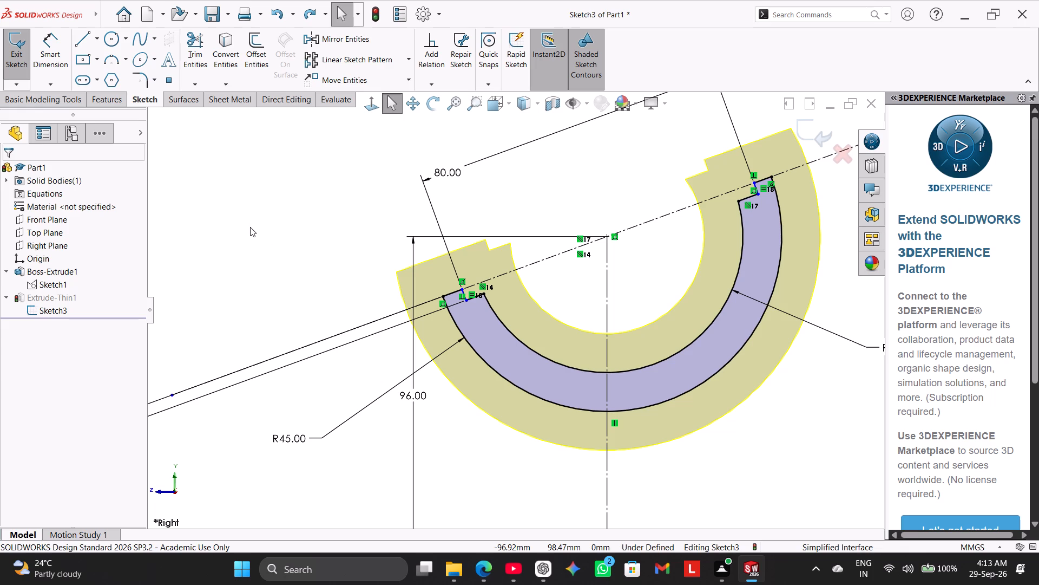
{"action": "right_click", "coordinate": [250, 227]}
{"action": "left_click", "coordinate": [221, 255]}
Undo the step dimensions, relations and both stepped line chains, back to the plain 45 mm and 35 mm arcs ending on the inclined construction line.
{"action": "key", "text": "ctrl+z"}
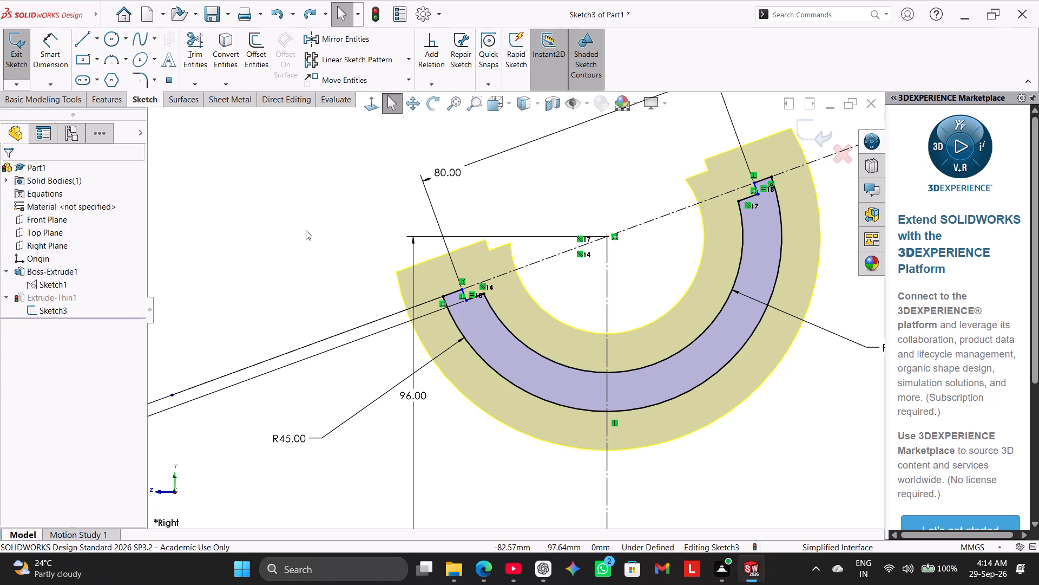
{"action": "key", "text": "ctrl+z"}
{"action": "key", "text": "ctrl+z"}
{"action": "key", "text": "ctrl+z"}
{"action": "key", "text": "ctrl+z"}
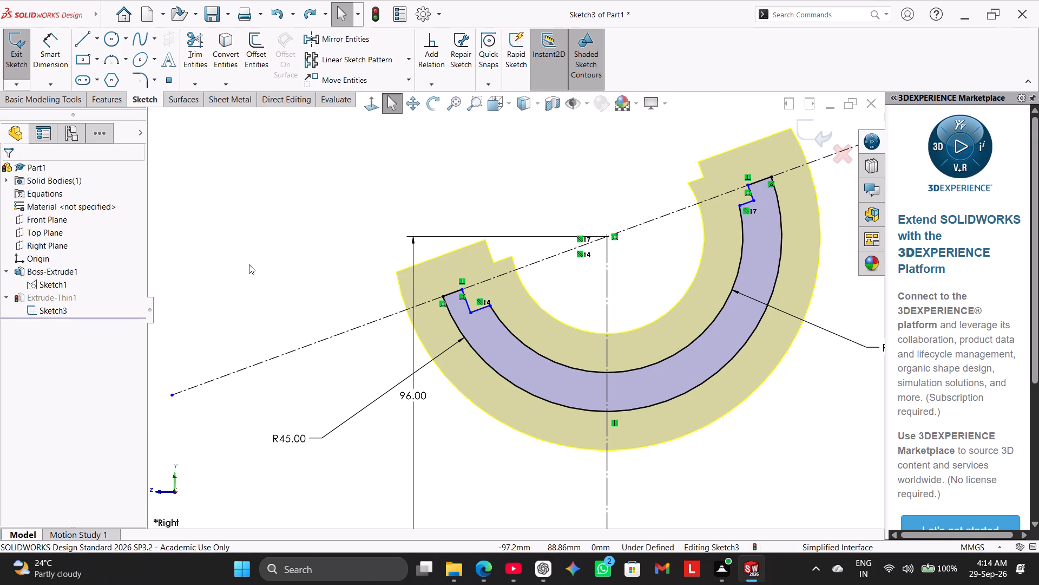
{"action": "key", "text": "ctrl+z"}
{"action": "key", "text": "ctrl+z"}
{"action": "key", "text": "ctrl+z"}
{"action": "key", "text": "ctrl+z"}
{"action": "key", "text": "ctrl+z"}
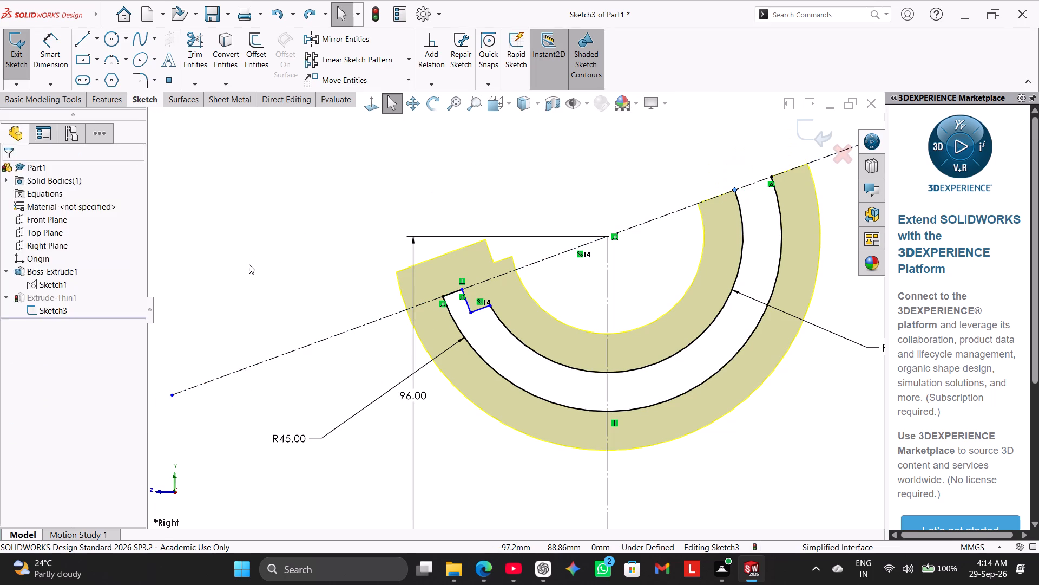
{"action": "key", "text": "ctrl+z"}
{"action": "key", "text": "ctrl+z"}
{"action": "key", "text": "ctrl+z"}
{"action": "key", "text": "ctrl+z"}
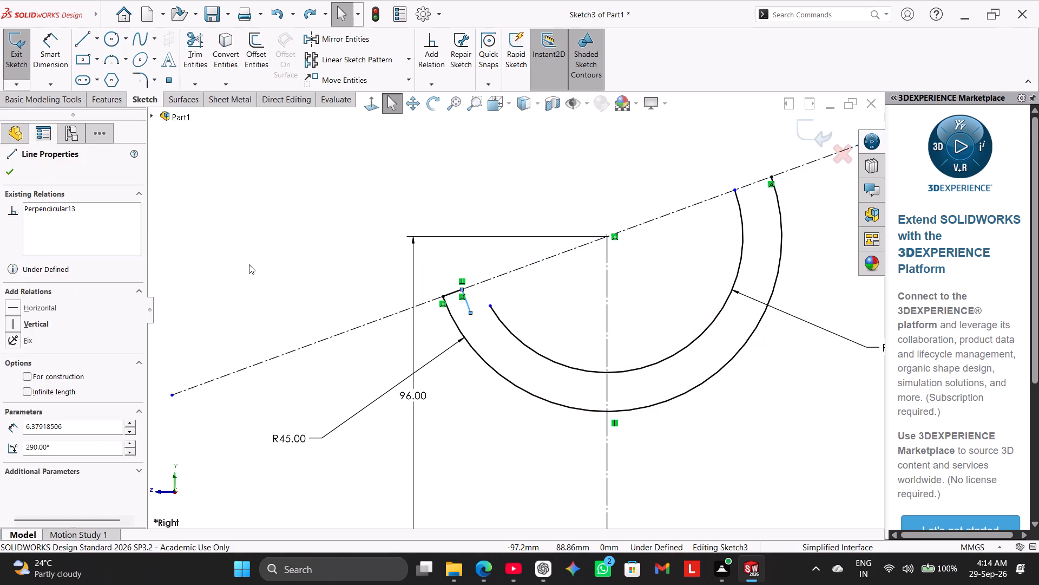
{"action": "key", "text": "ctrl+z"}
{"action": "key", "text": "ctrl+z"}
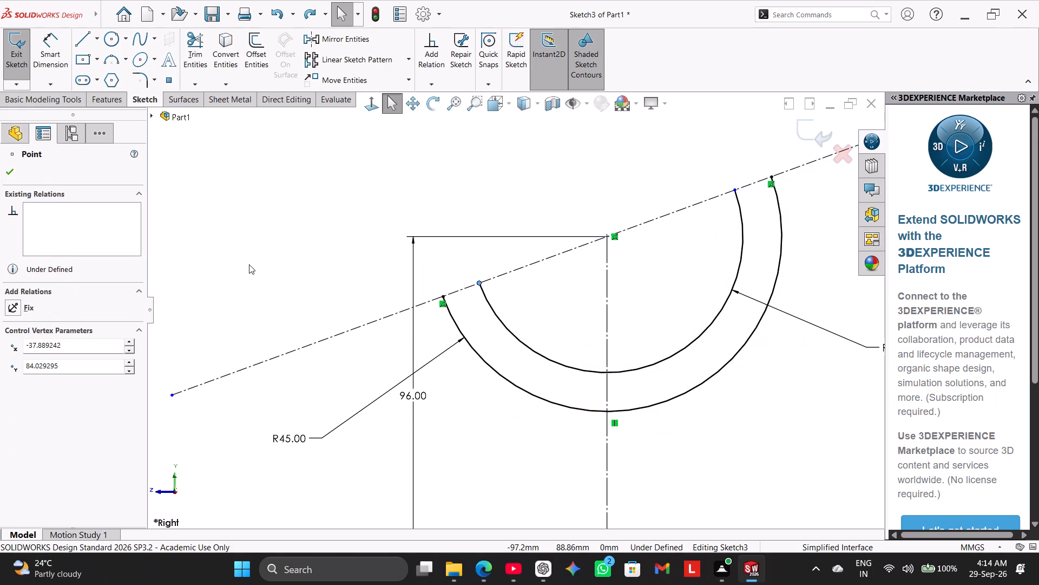
{"action": "key", "text": "ctrl+z"}
{"action": "key", "text": "ctrl+z"}
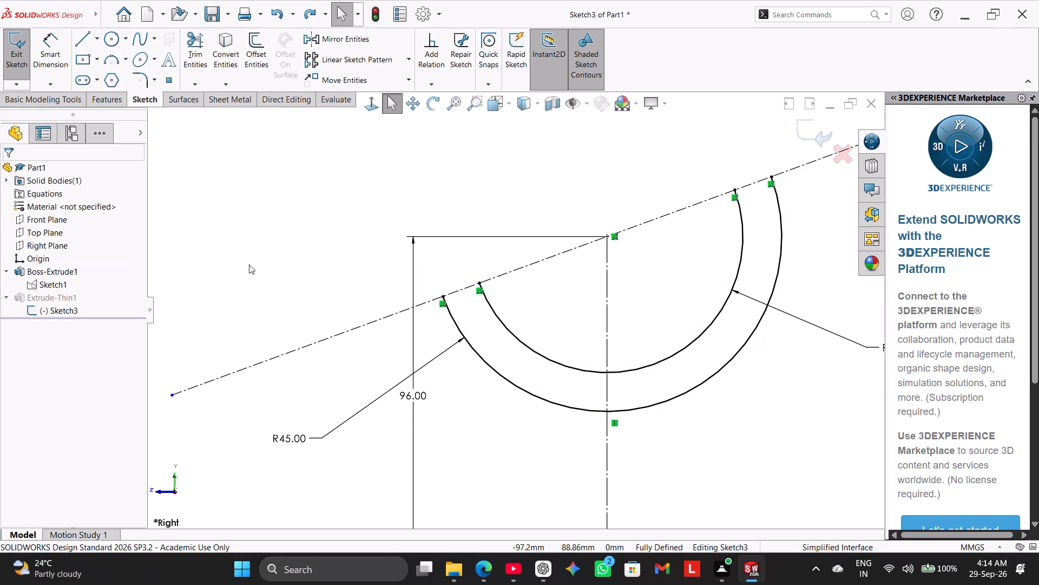
{"action": "left_click", "coordinate": [249, 264]}
Exit the arc sketch and rebuild the half-ring with its plain ends.
{"action": "scroll", "coordinate": [337, 203], "scroll_direction": "up", "scroll_amount": 2}
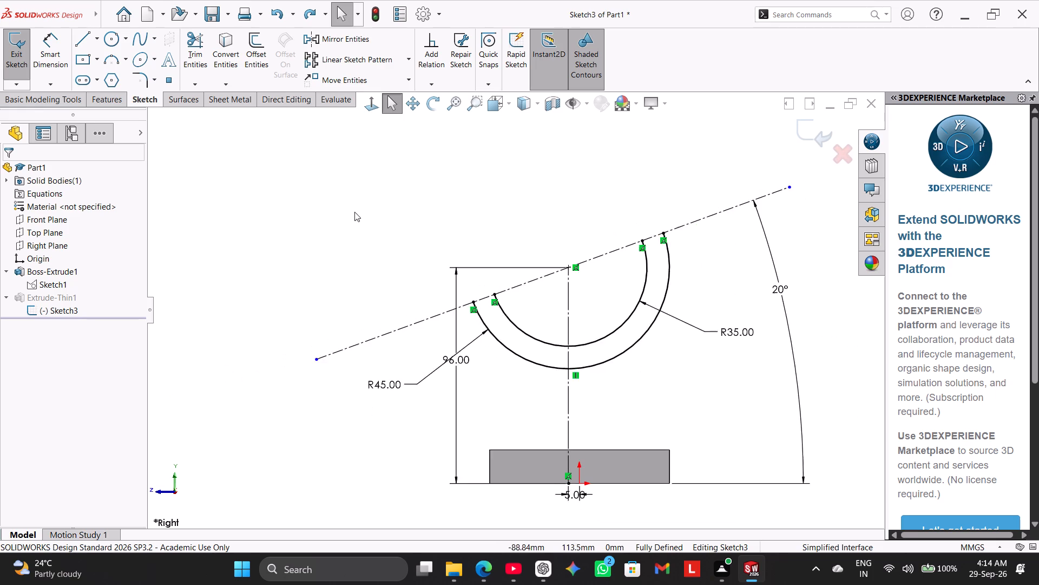
{"action": "scroll", "coordinate": [354, 212], "scroll_direction": "up", "scroll_amount": 3}
{"action": "left_click", "coordinate": [16, 58]}
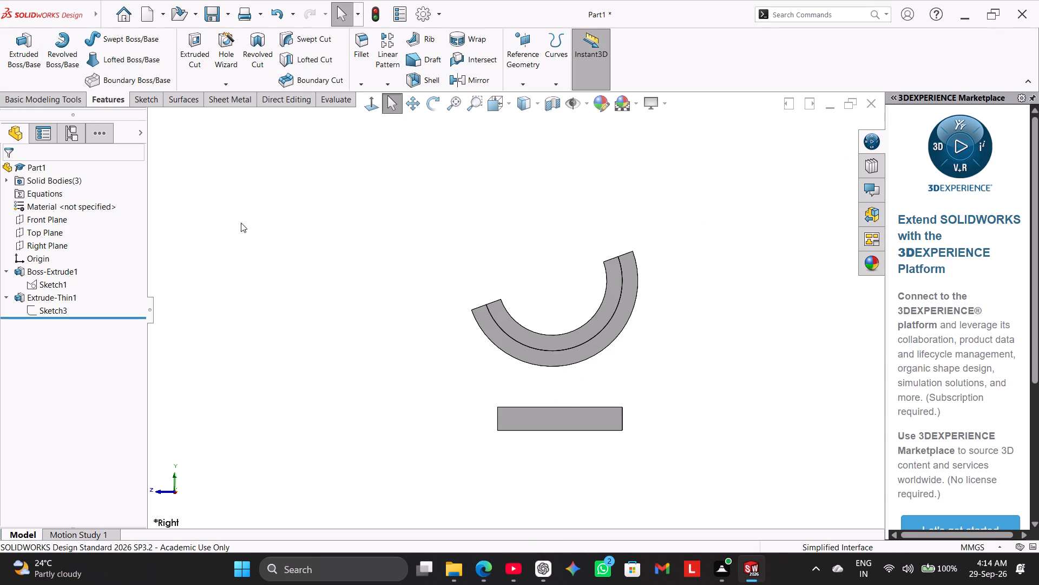
{"action": "left_click", "coordinate": [279, 237]}
Examine the half-ring's end faces and its position above the block from several angles.
{"action": "middle_click_drag", "start_coordinate": [331, 285], "coordinate": [338, 346]}
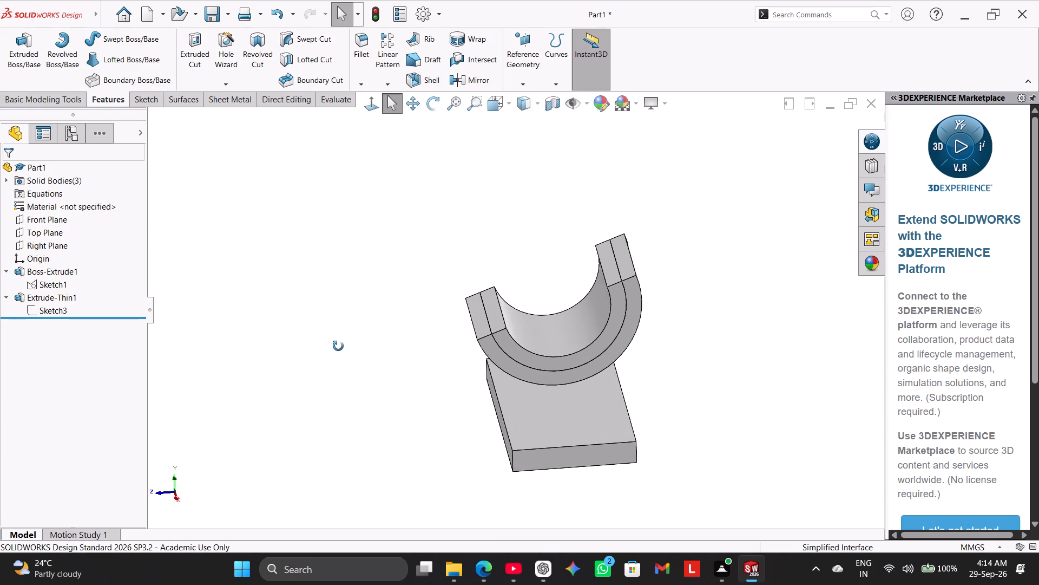
{"action": "middle_click_drag", "start_coordinate": [338, 346], "coordinate": [324, 344]}
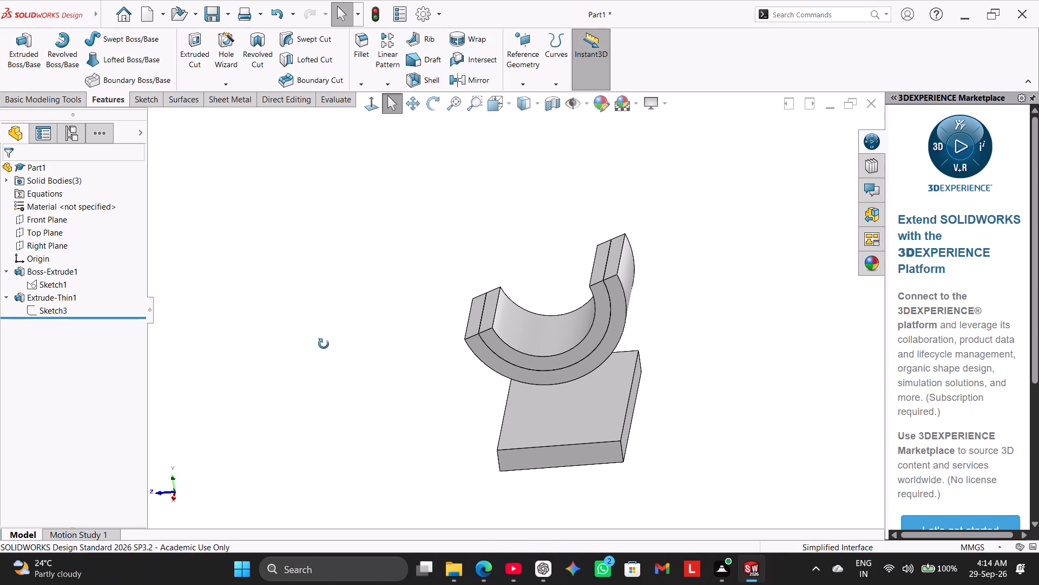
{"action": "middle_click_drag", "start_coordinate": [324, 344], "coordinate": [327, 339]}
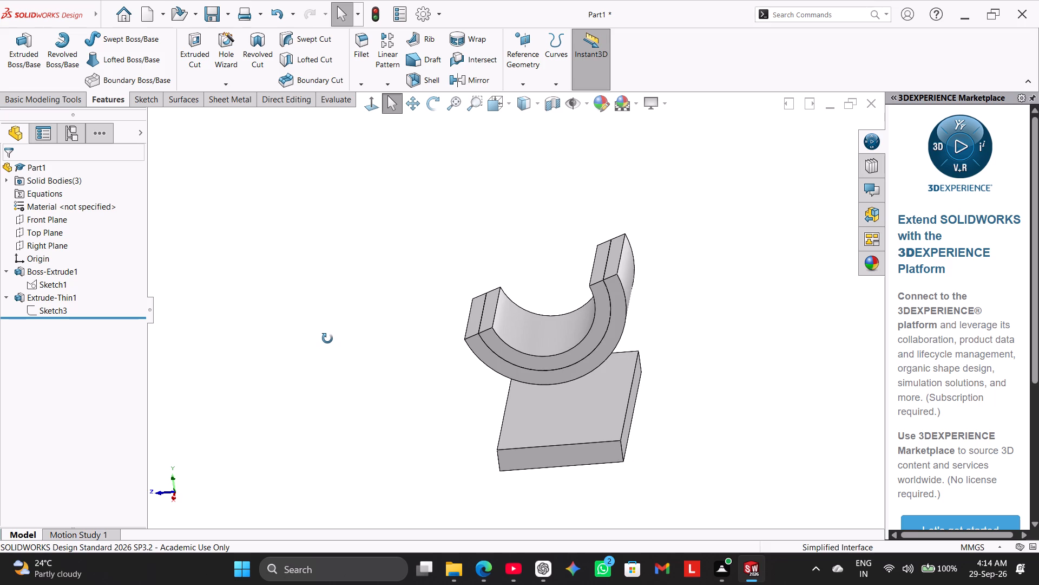
{"action": "middle_click_drag", "start_coordinate": [327, 339], "coordinate": [356, 358]}
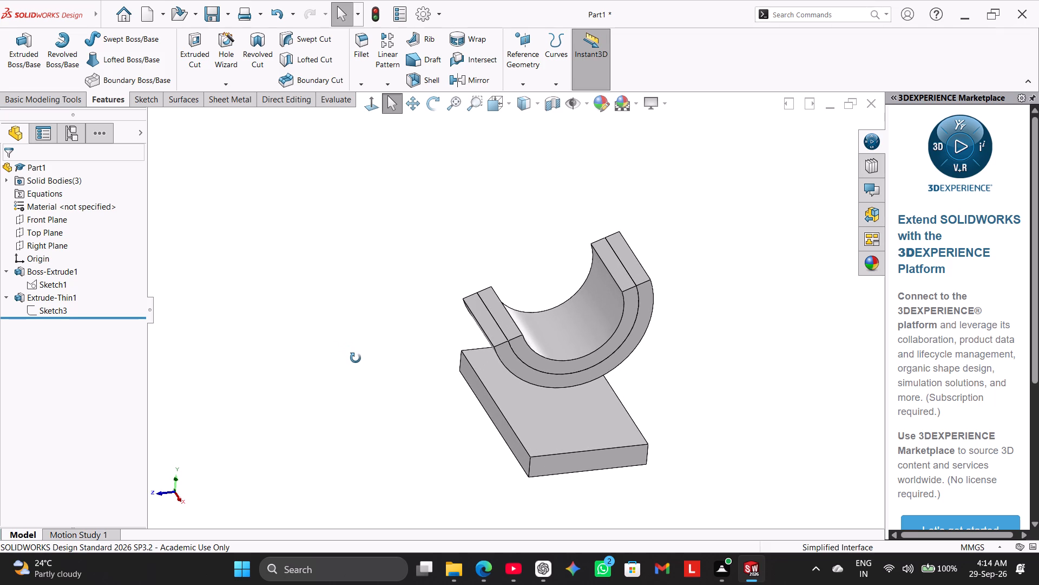
{"action": "middle_click_drag", "start_coordinate": [356, 358], "coordinate": [357, 361]}
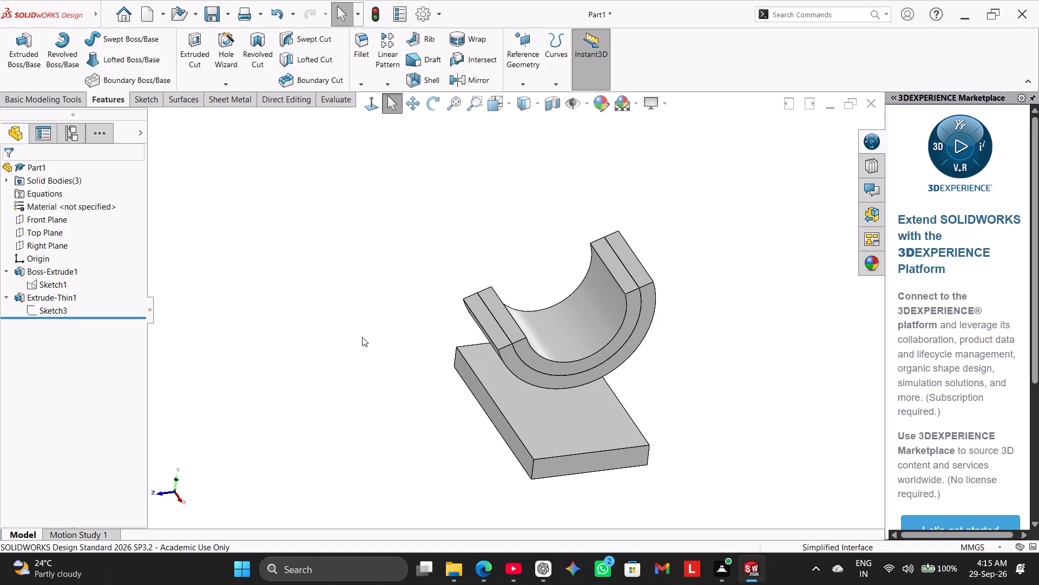
{"action": "middle_click_drag", "start_coordinate": [363, 337], "coordinate": [344, 275]}
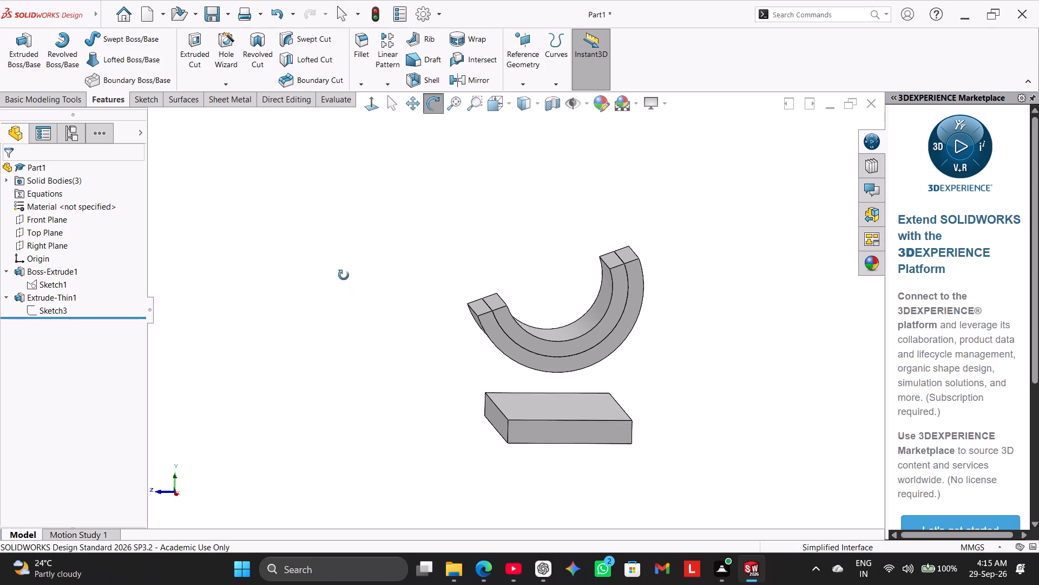
{"action": "middle_click_drag", "start_coordinate": [344, 275], "coordinate": [356, 317]}
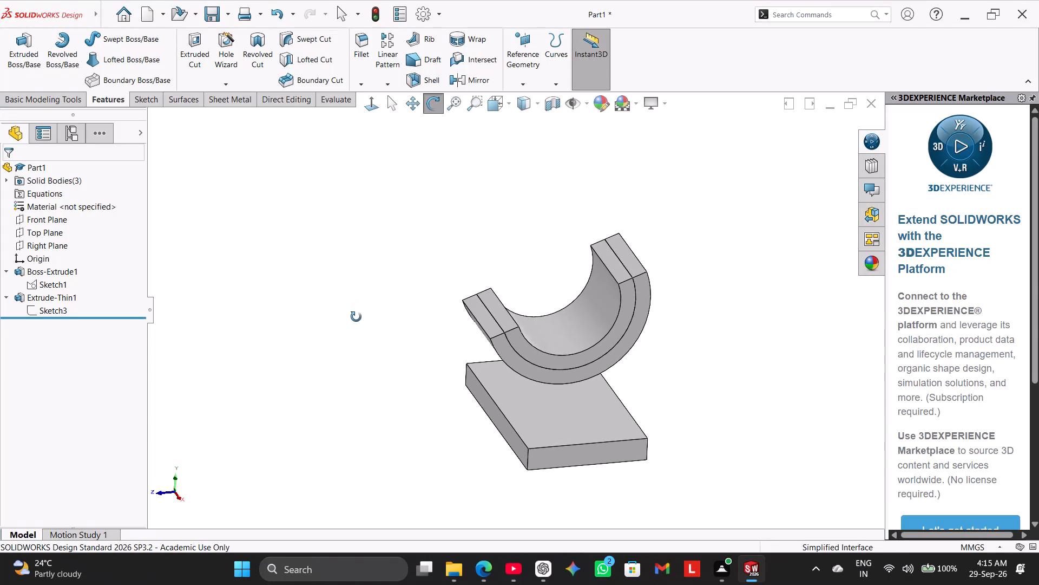
{"action": "middle_click_drag", "start_coordinate": [356, 317], "coordinate": [344, 322]}
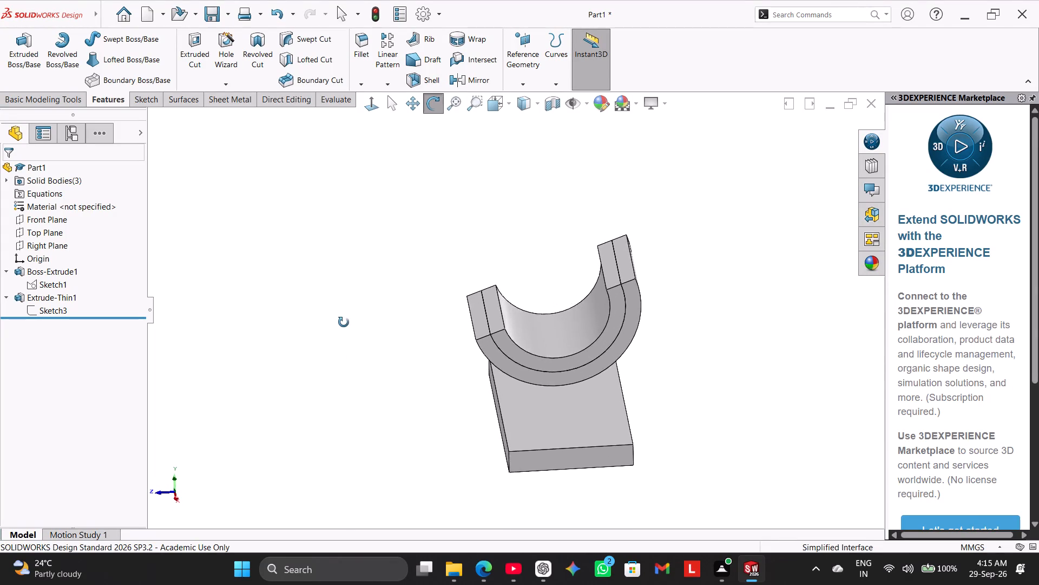
{"action": "middle_click_drag", "start_coordinate": [344, 322], "coordinate": [344, 295]}
Start a sketch on the half-ring's outer end face and draw a vertical construction line from the origin past the outer edge.
{"action": "left_click", "coordinate": [482, 320]}
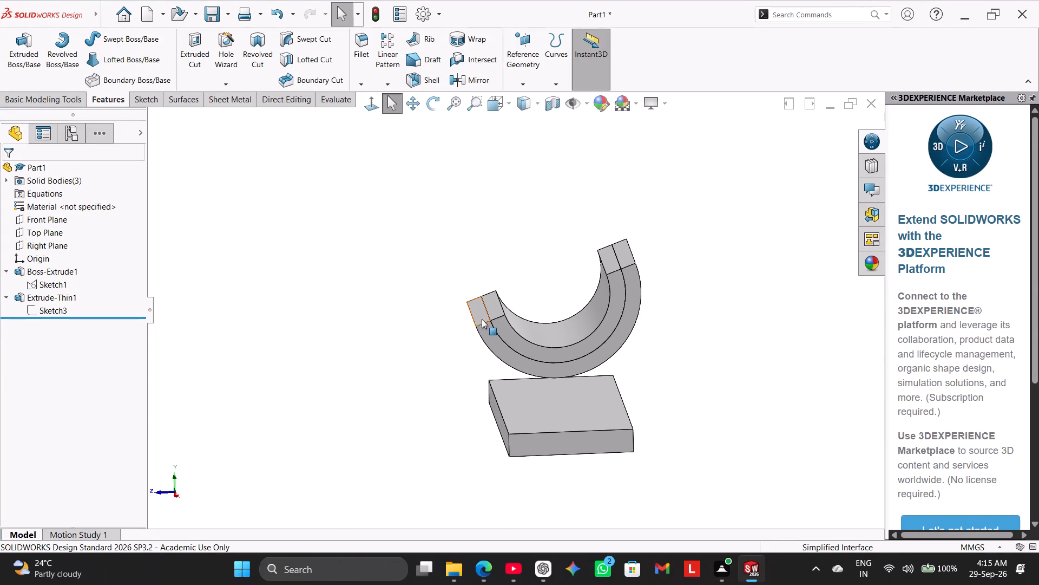
{"action": "left_click", "coordinate": [528, 288]}
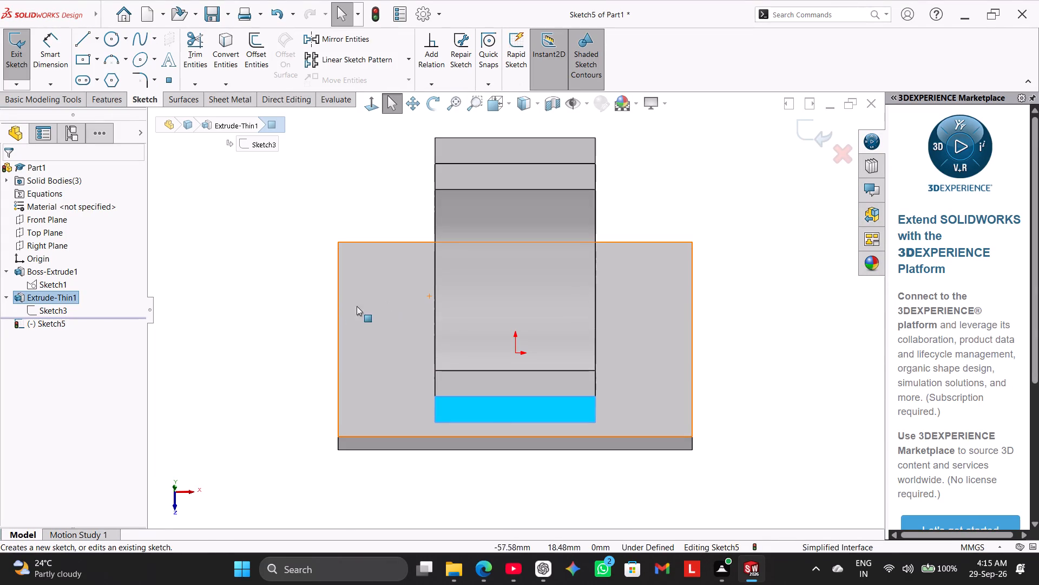
{"action": "left_click", "coordinate": [262, 311]}
{"action": "middle_click_drag", "start_coordinate": [299, 381], "coordinate": [293, 301]}
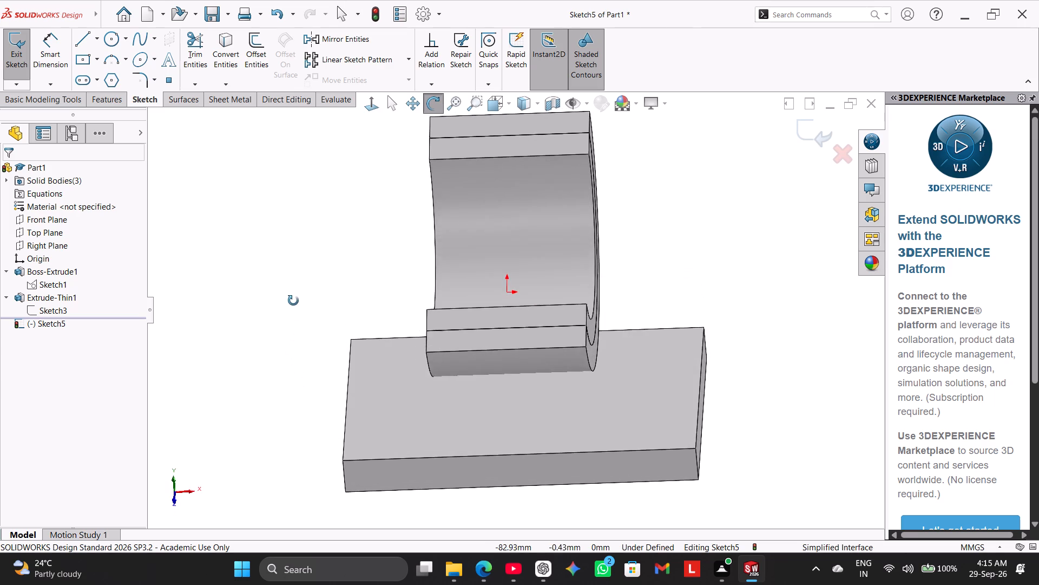
{"action": "middle_click_drag", "start_coordinate": [293, 301], "coordinate": [299, 386]}
{"action": "left_click", "coordinate": [366, 104]}
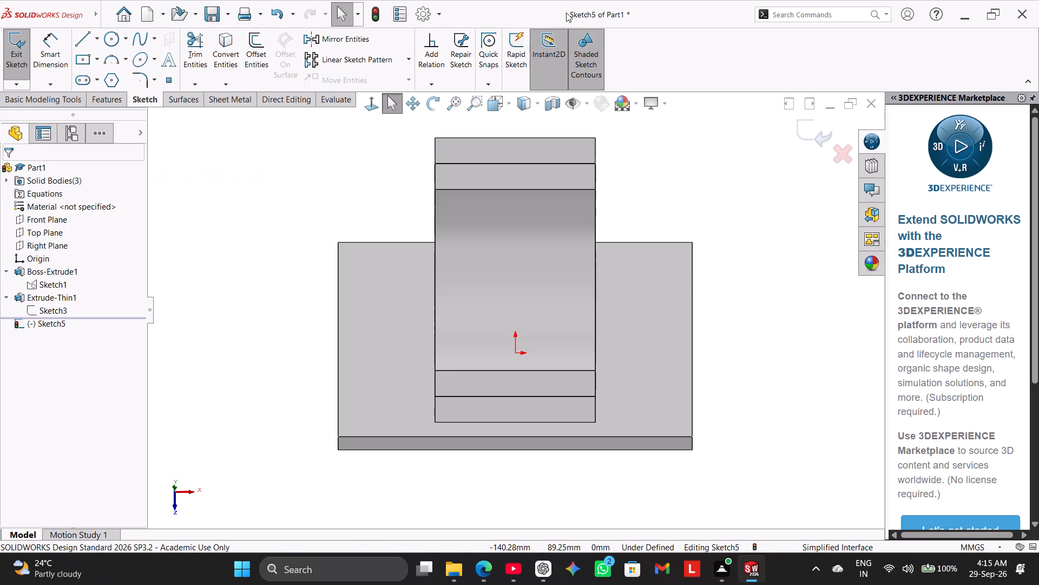
{"action": "left_click", "coordinate": [96, 41]}
{"action": "left_click", "coordinate": [105, 67]}
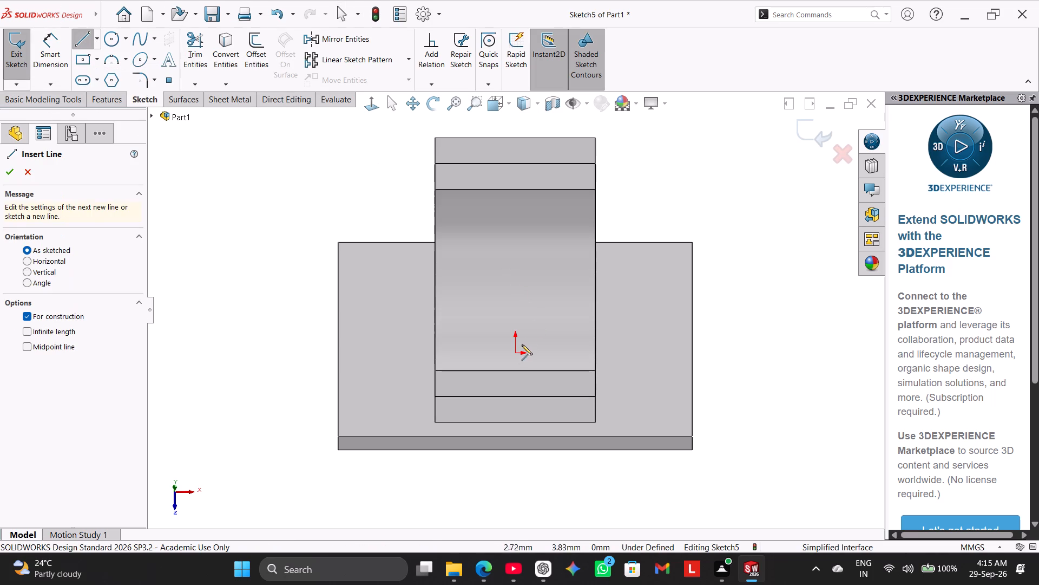
{"action": "left_click", "coordinate": [517, 352]}
{"action": "left_click", "coordinate": [514, 484]}
{"action": "right_click", "coordinate": [556, 476]}
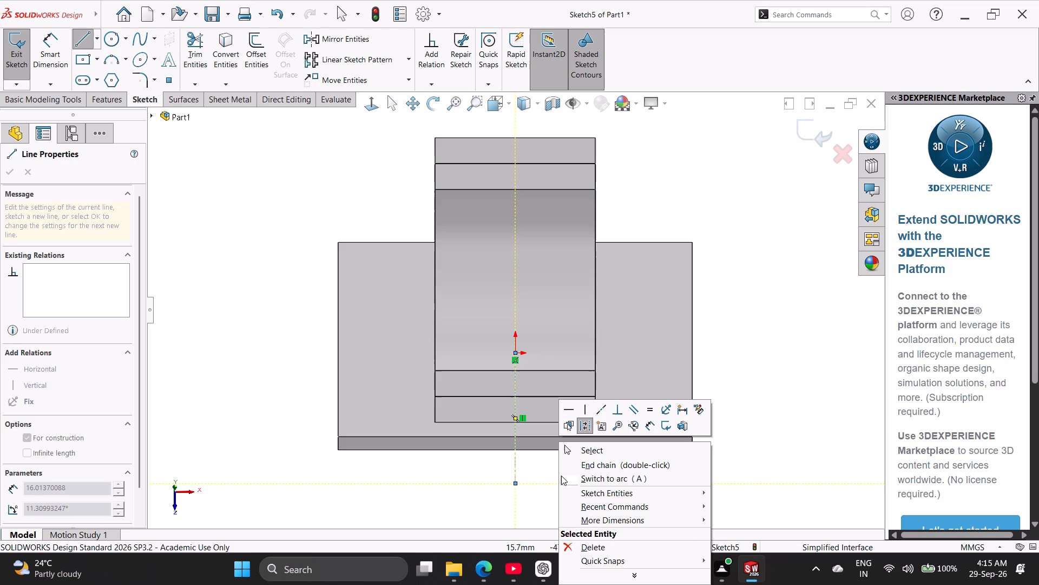
{"action": "left_click", "coordinate": [574, 479]}
{"action": "right_click", "coordinate": [549, 467]}
{"action": "left_click", "coordinate": [572, 460]}
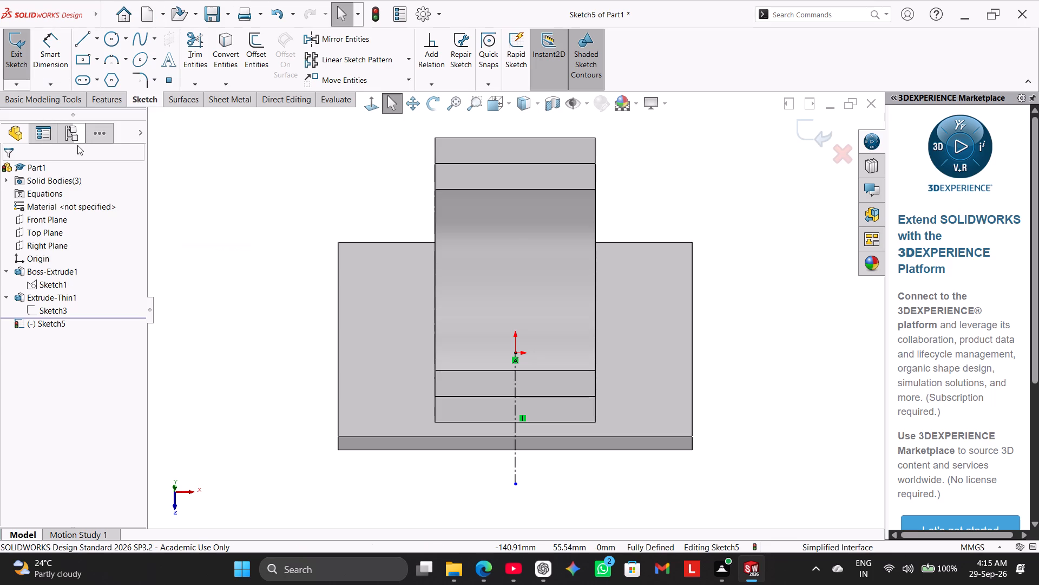
Sketch a closed profile: line across the end face's middle, 5 mm sides, short outer-edge segments and an outward semicircle of about 25.1 mm radius.
{"action": "left_click", "coordinate": [78, 41]}
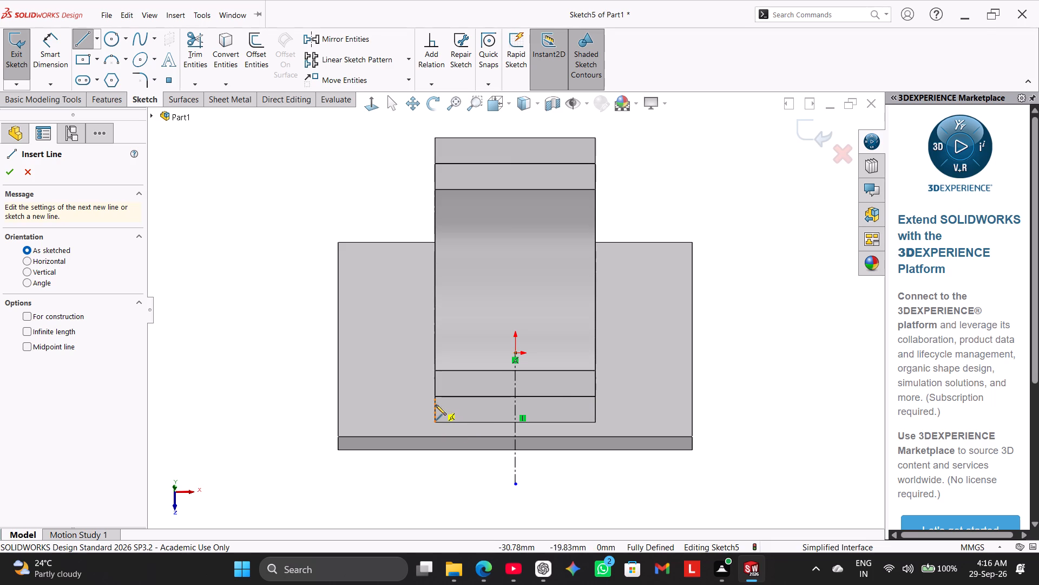
{"action": "left_click", "coordinate": [435, 406]}
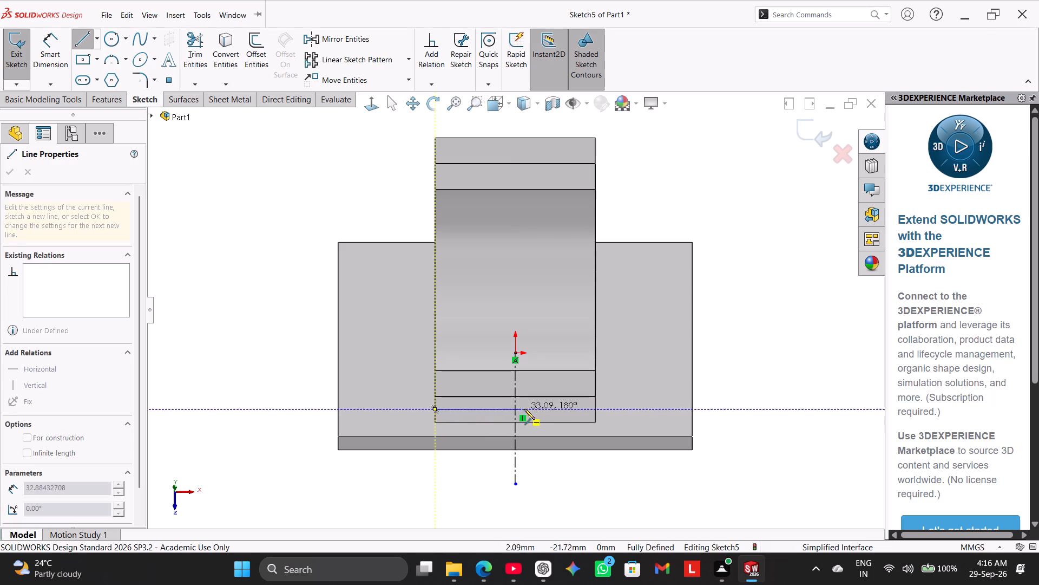
{"action": "left_click", "coordinate": [594, 409]}
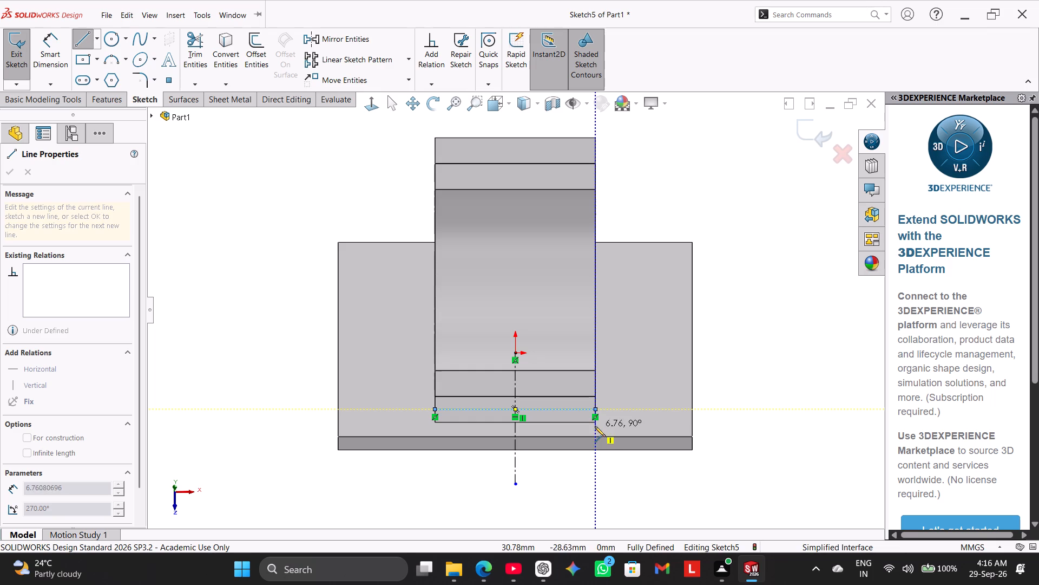
{"action": "left_click", "coordinate": [595, 423]}
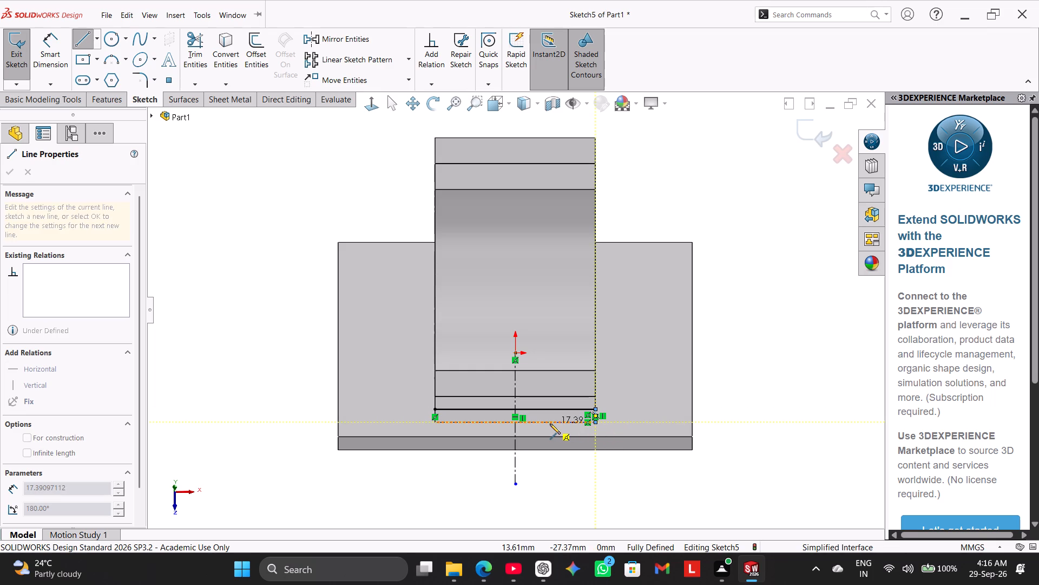
{"action": "left_click", "coordinate": [580, 422]}
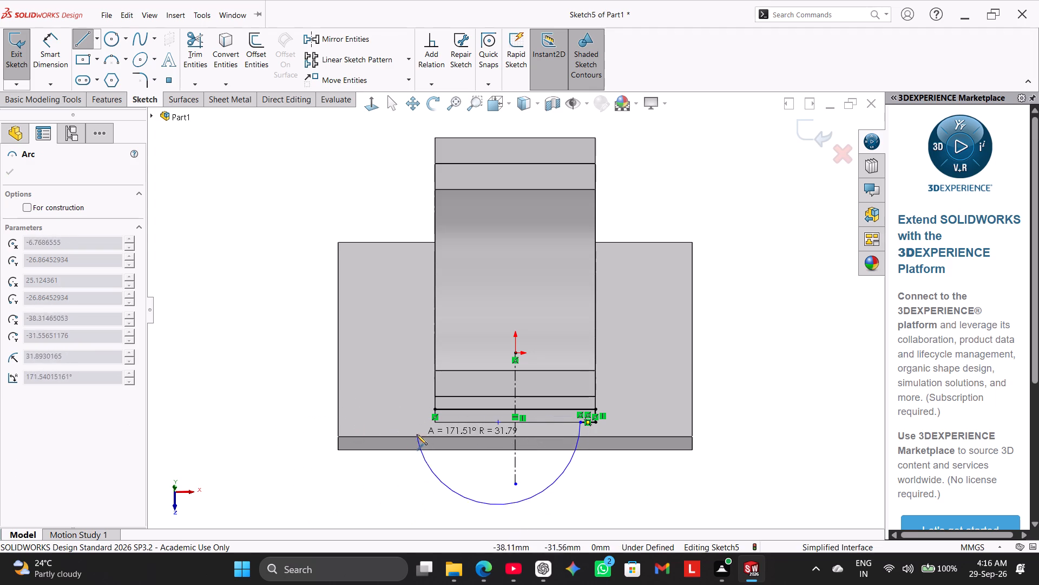
{"action": "left_click", "coordinate": [450, 421]}
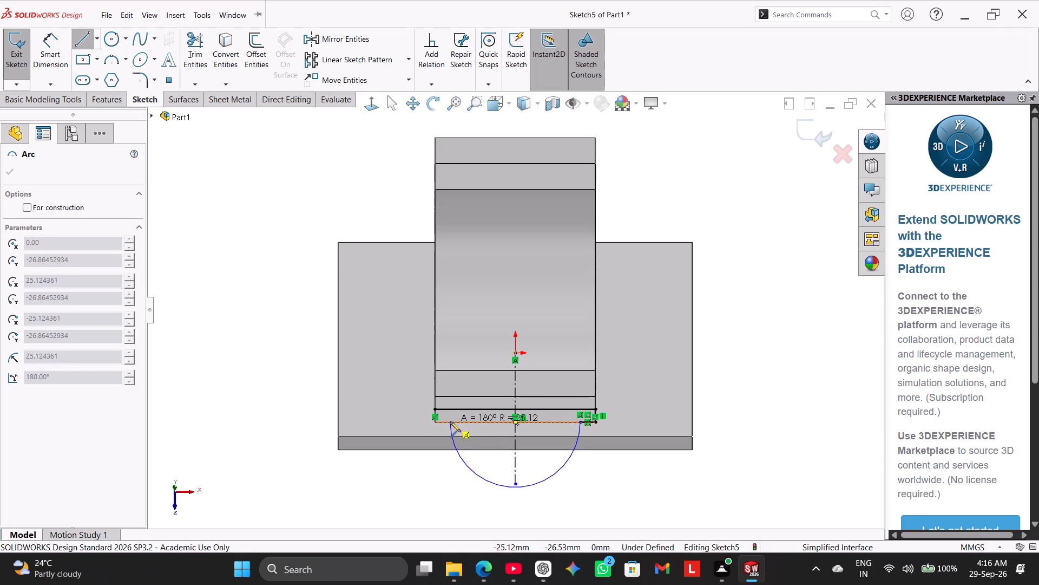
{"action": "left_click", "coordinate": [434, 422]}
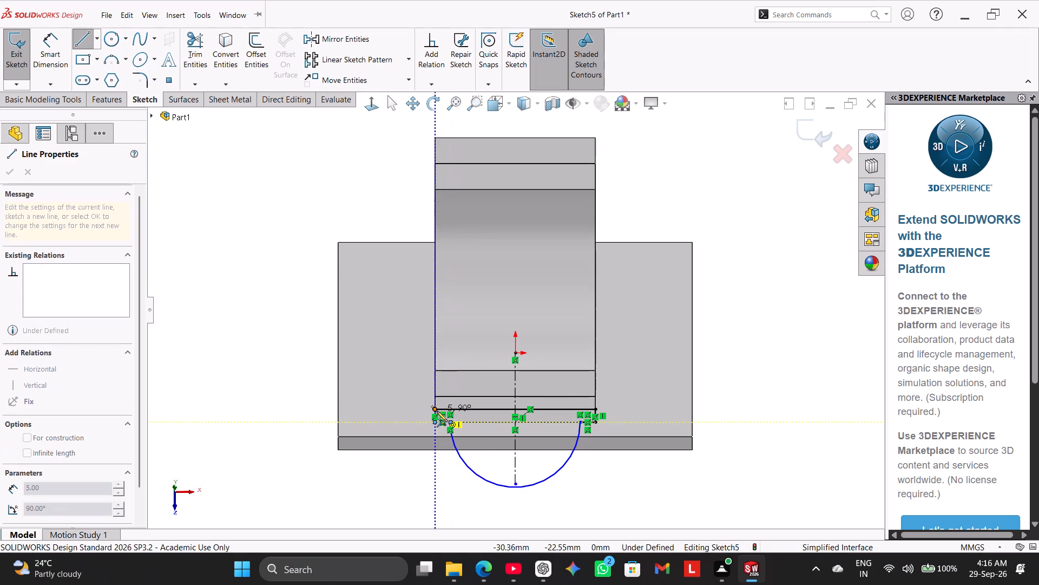
{"action": "left_click", "coordinate": [437, 411]}
{"action": "right_click", "coordinate": [323, 378]}
{"action": "left_click", "coordinate": [331, 382]}
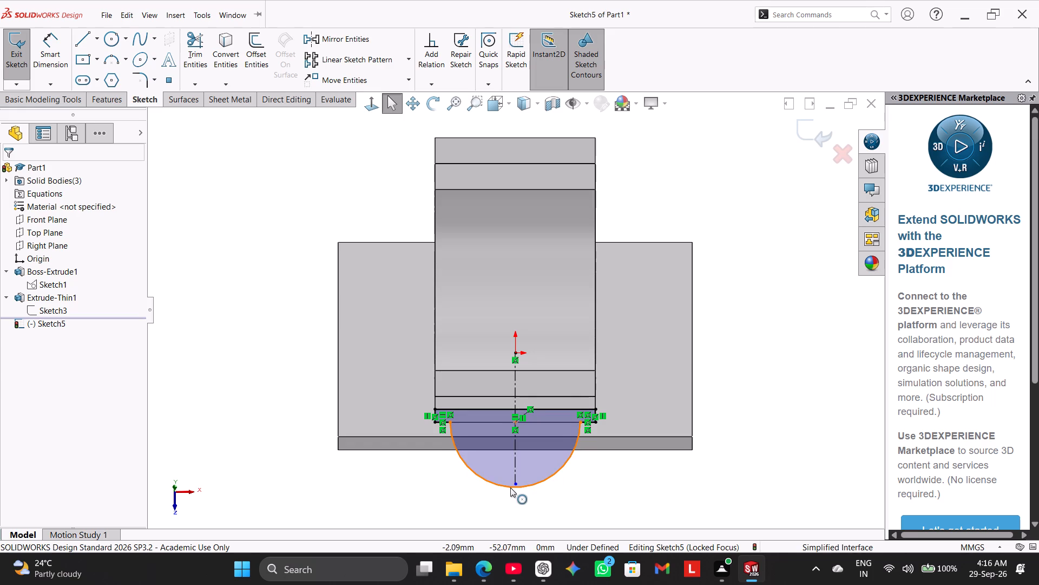
Enlarge the profile's semicircle freehand to a radius of about 27.8 mm.
{"action": "left_click_drag", "start_coordinate": [510, 487], "coordinate": [519, 494]}
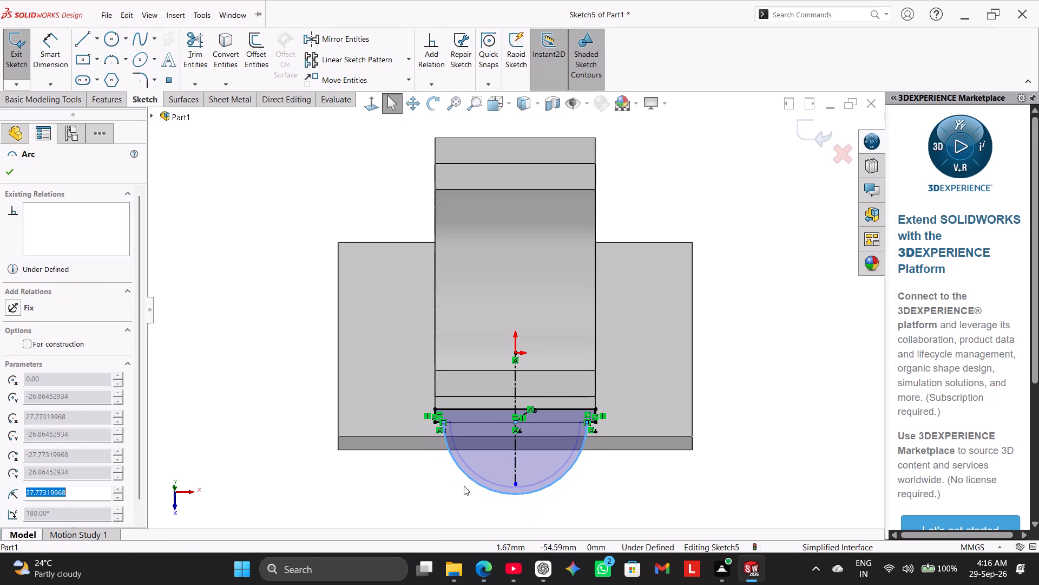
{"action": "left_click", "coordinate": [198, 379]}
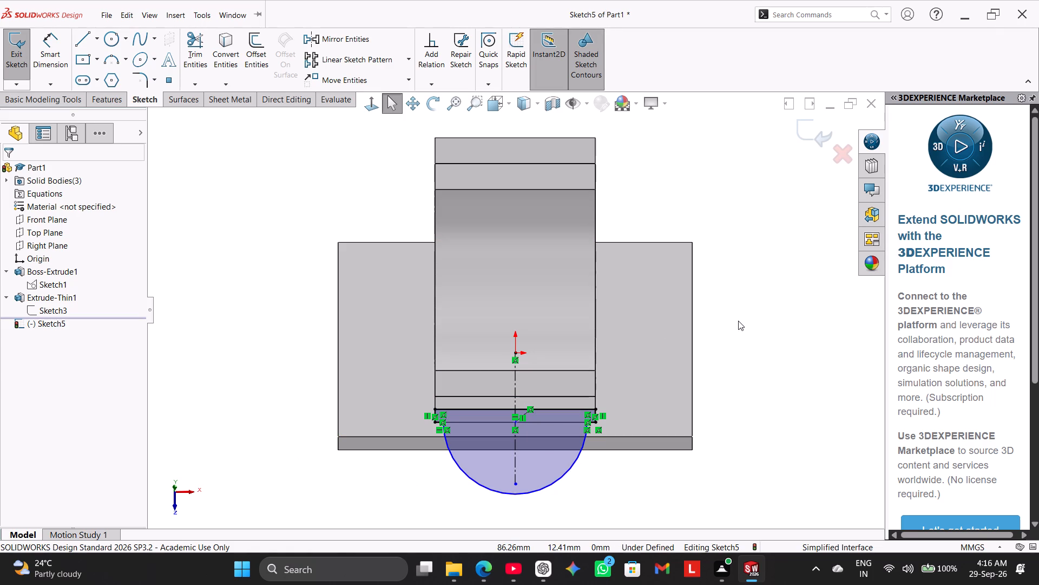
Exit the end-face sketch and start a new sketch on the Right Plane.
{"action": "scroll", "coordinate": [738, 321], "scroll_direction": "up", "scroll_amount": 1}
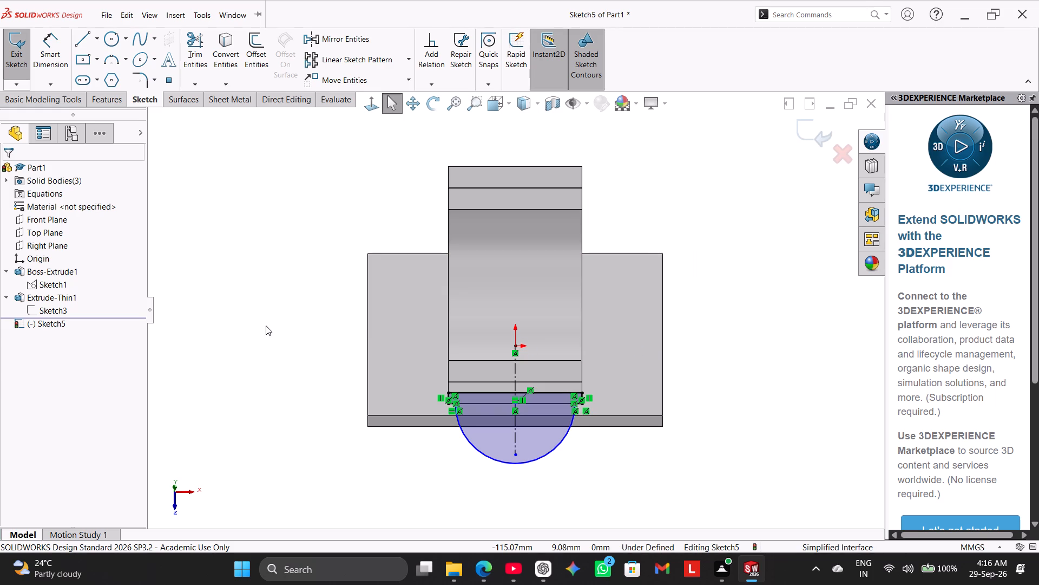
{"action": "middle_click_drag", "start_coordinate": [295, 357], "coordinate": [241, 274]}
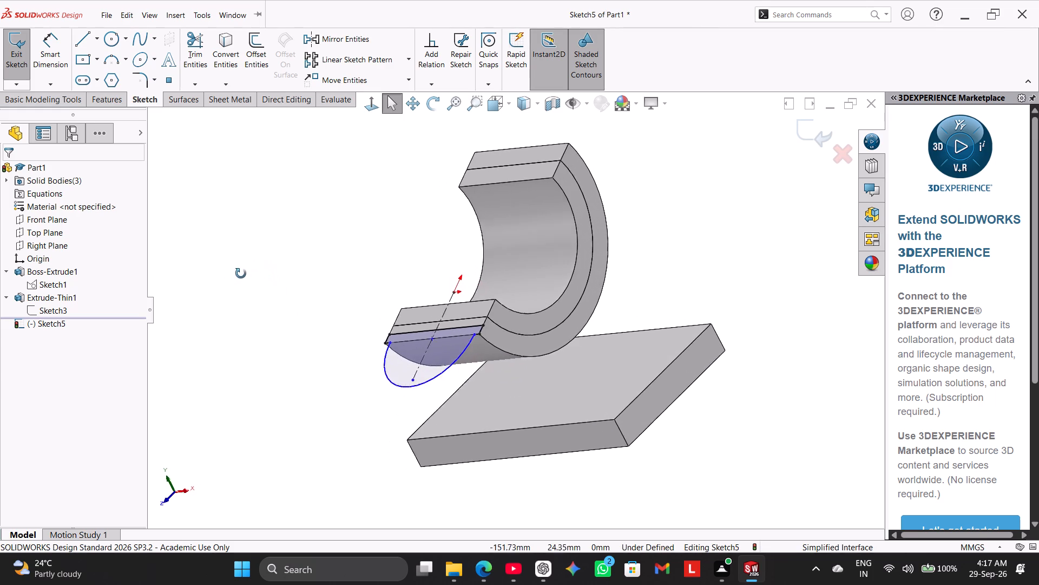
{"action": "middle_click_drag", "start_coordinate": [241, 274], "coordinate": [203, 329]}
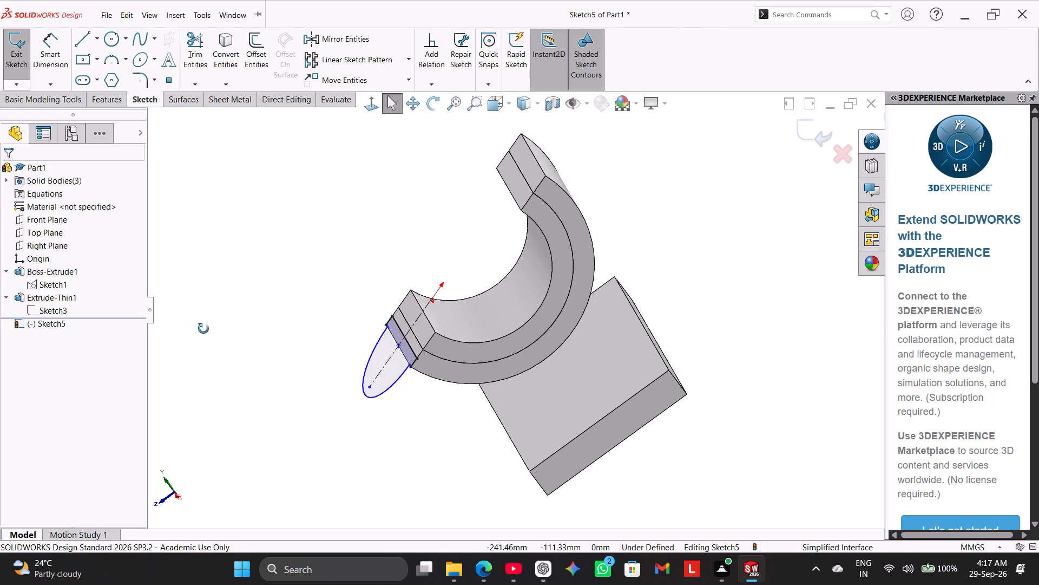
{"action": "middle_click_drag", "start_coordinate": [203, 329], "coordinate": [230, 356]}
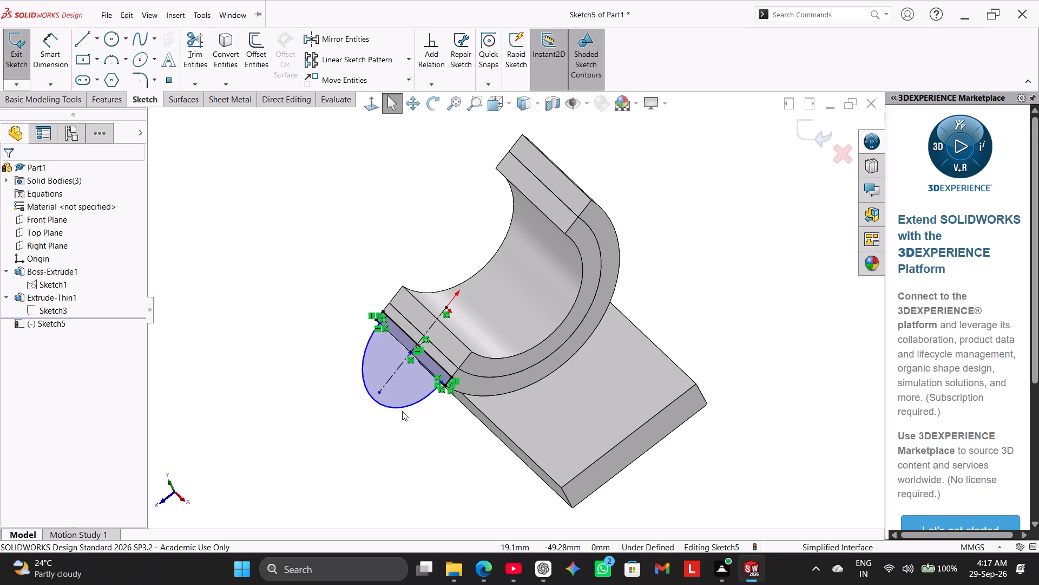
{"action": "middle_click_drag", "start_coordinate": [401, 427], "coordinate": [365, 361]}
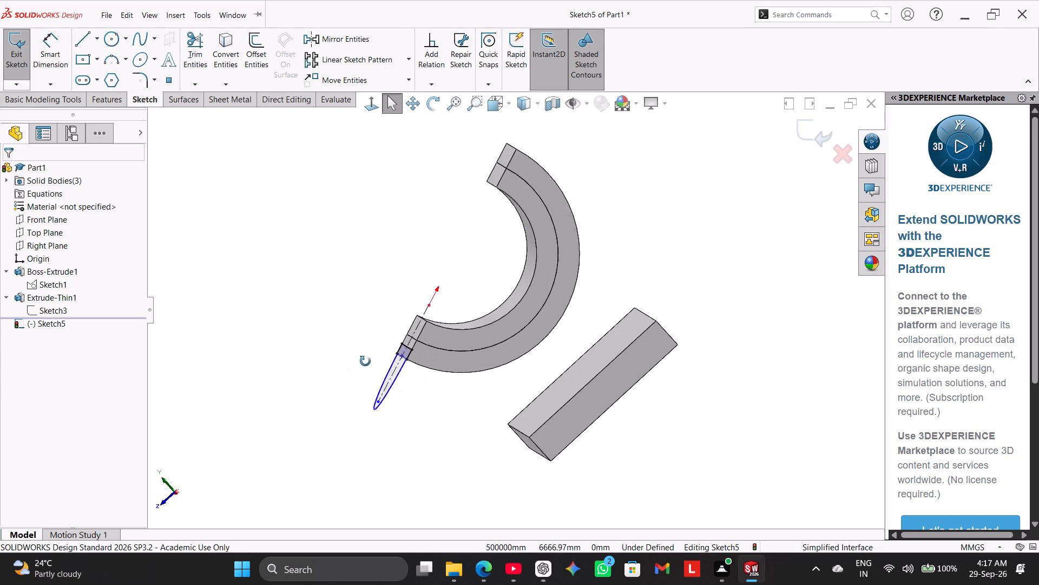
{"action": "middle_click_drag", "start_coordinate": [365, 361], "coordinate": [382, 378]}
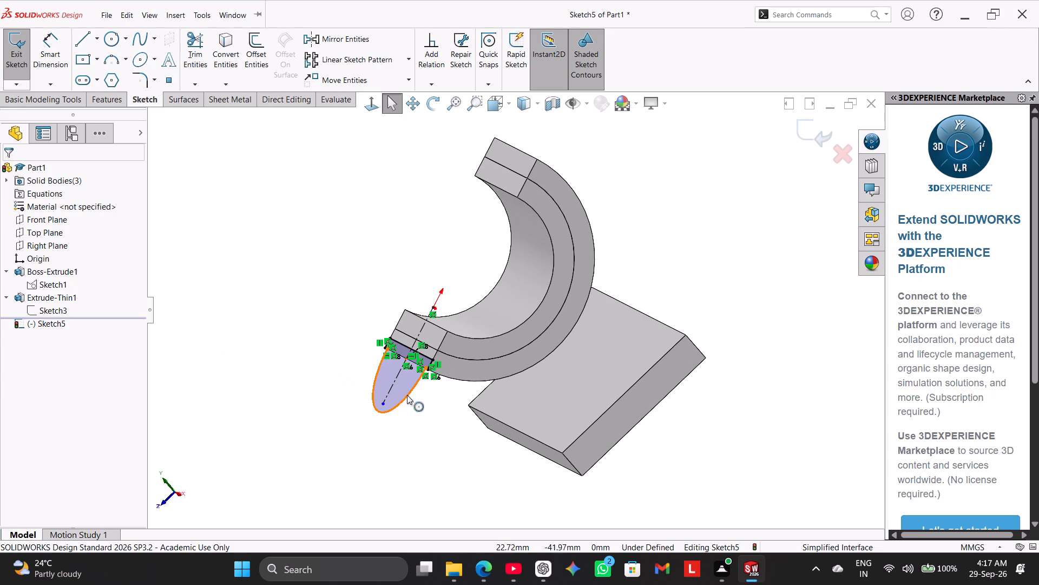
{"action": "left_click", "coordinate": [53, 249]}
{"action": "left_click", "coordinate": [61, 235]}
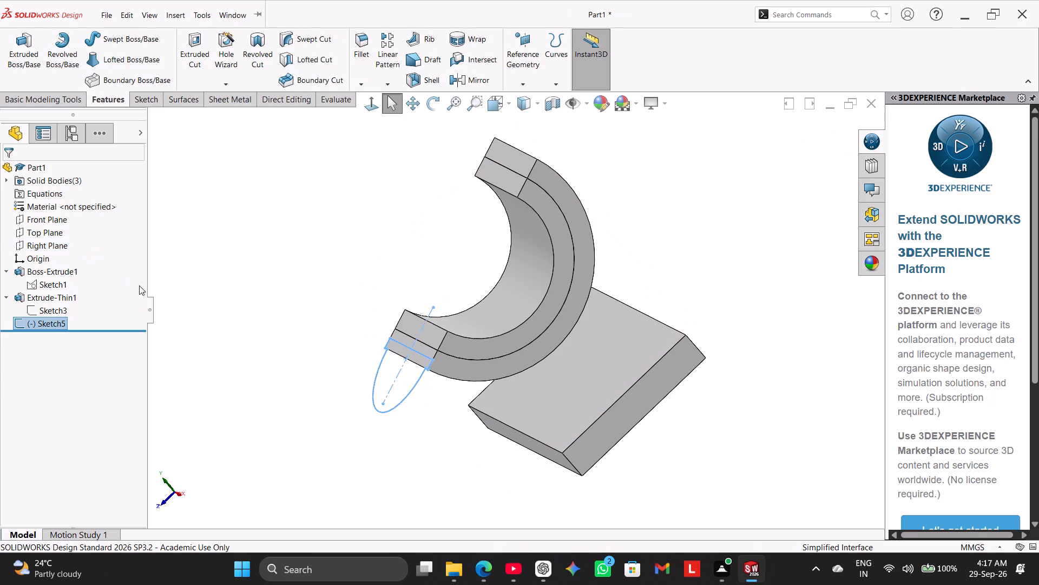
{"action": "left_click", "coordinate": [59, 246]}
{"action": "left_click", "coordinate": [72, 230]}
{"action": "left_click", "coordinate": [217, 318]}
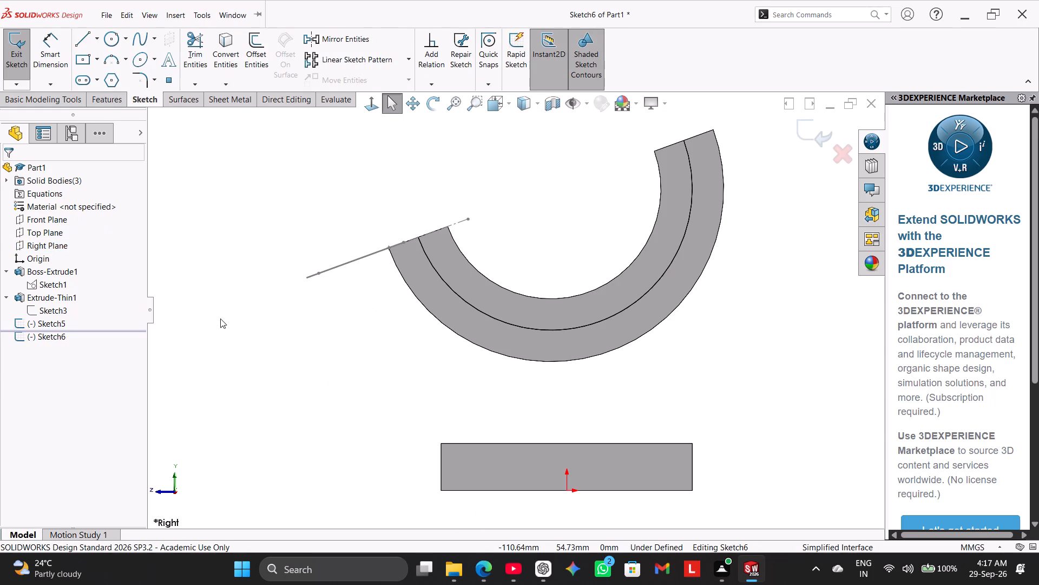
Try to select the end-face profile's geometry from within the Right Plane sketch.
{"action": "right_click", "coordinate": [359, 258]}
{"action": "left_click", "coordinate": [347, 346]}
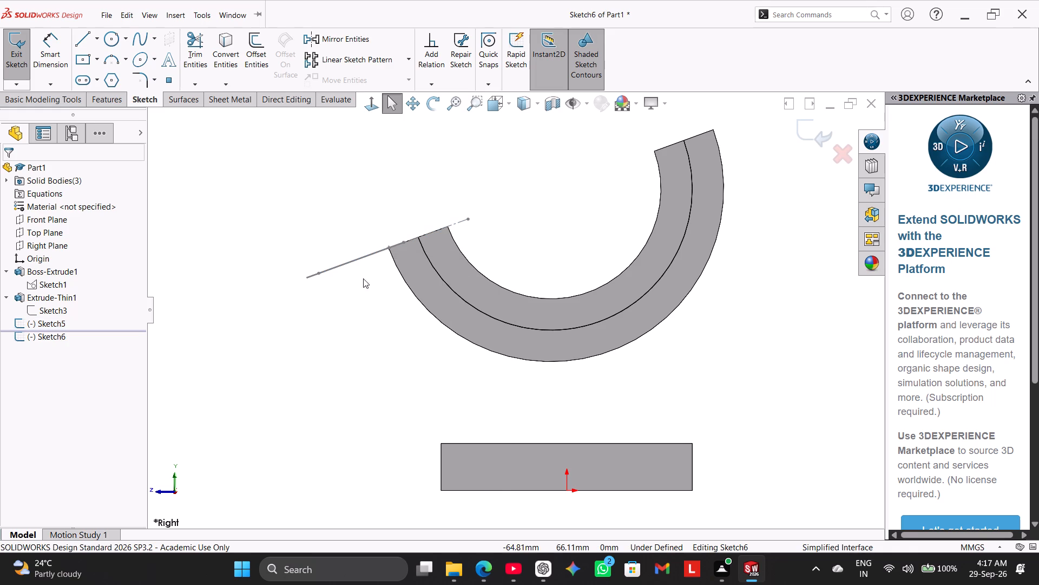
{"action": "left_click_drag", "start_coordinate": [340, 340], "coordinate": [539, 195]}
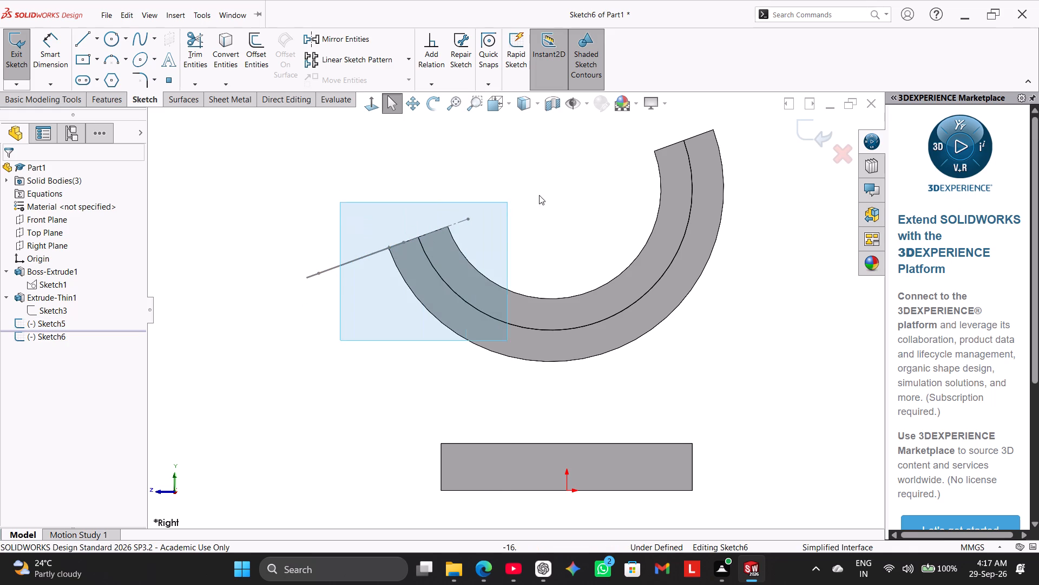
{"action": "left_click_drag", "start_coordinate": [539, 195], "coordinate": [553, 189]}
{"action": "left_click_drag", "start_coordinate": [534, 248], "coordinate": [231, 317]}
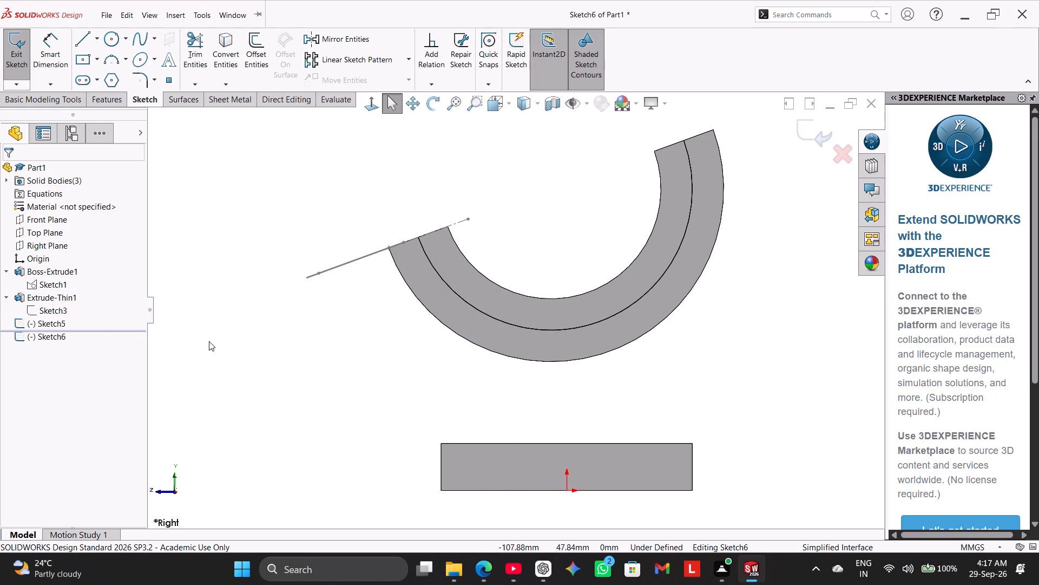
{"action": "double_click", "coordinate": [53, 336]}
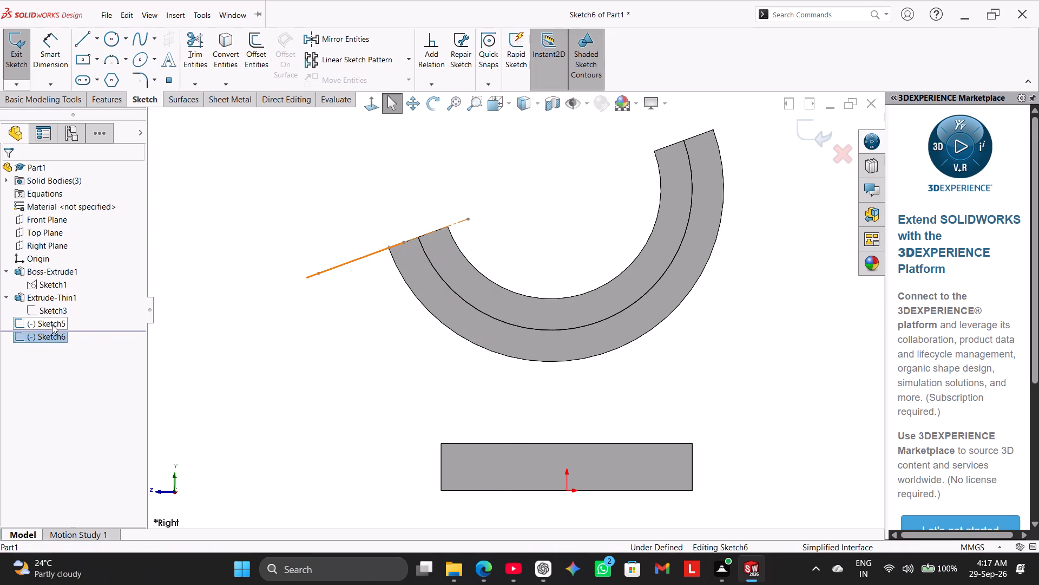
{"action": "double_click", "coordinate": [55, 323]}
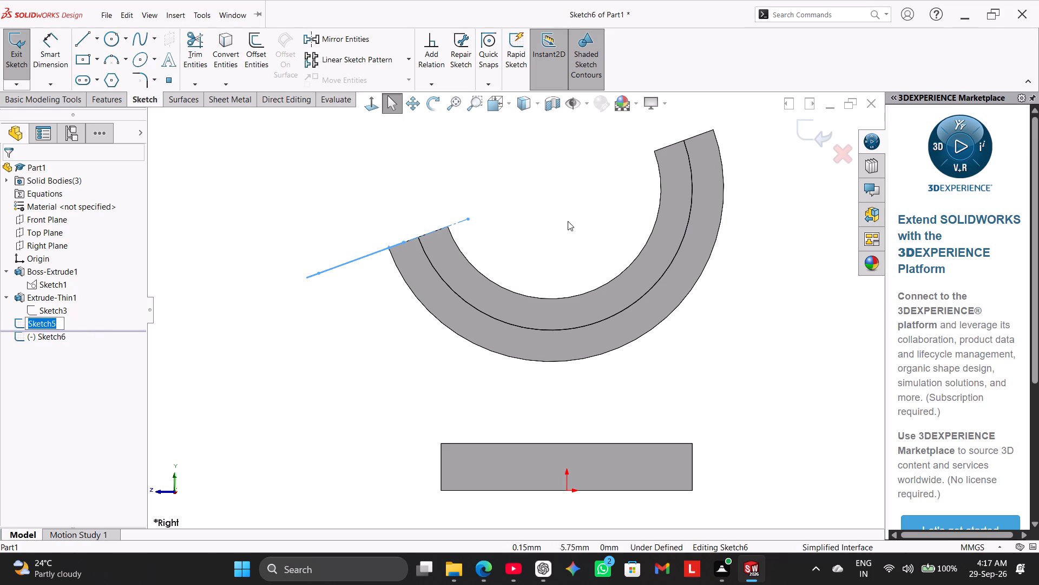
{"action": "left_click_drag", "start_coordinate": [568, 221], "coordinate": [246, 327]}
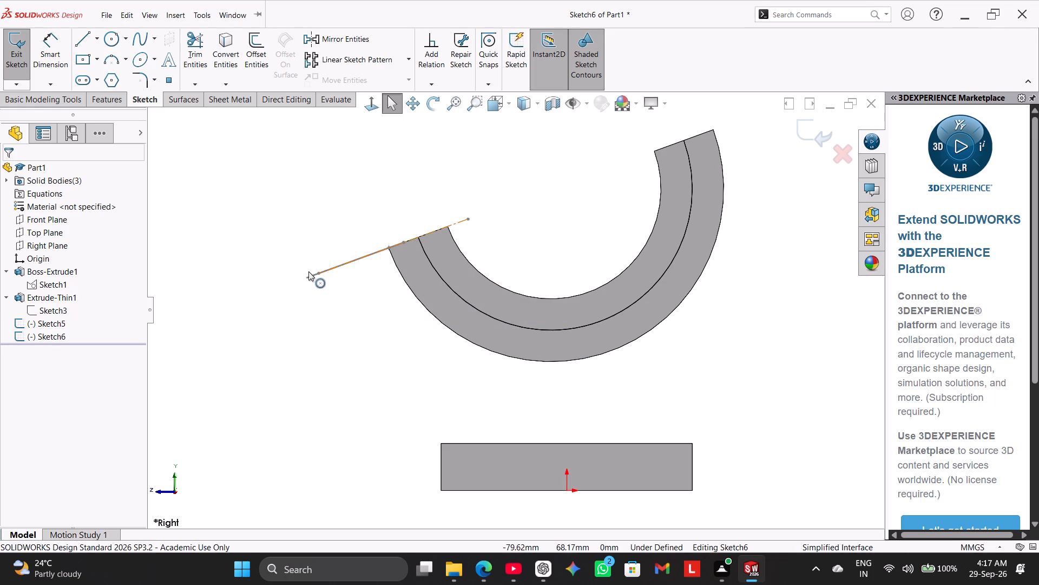
Reopen the end-face profile sketch, delete all of its geometry, including the semicircle and centerline, and exit the sketch.
{"action": "middle_click_drag", "start_coordinate": [259, 244], "coordinate": [338, 385]}
{"action": "right_click", "coordinate": [407, 351]}
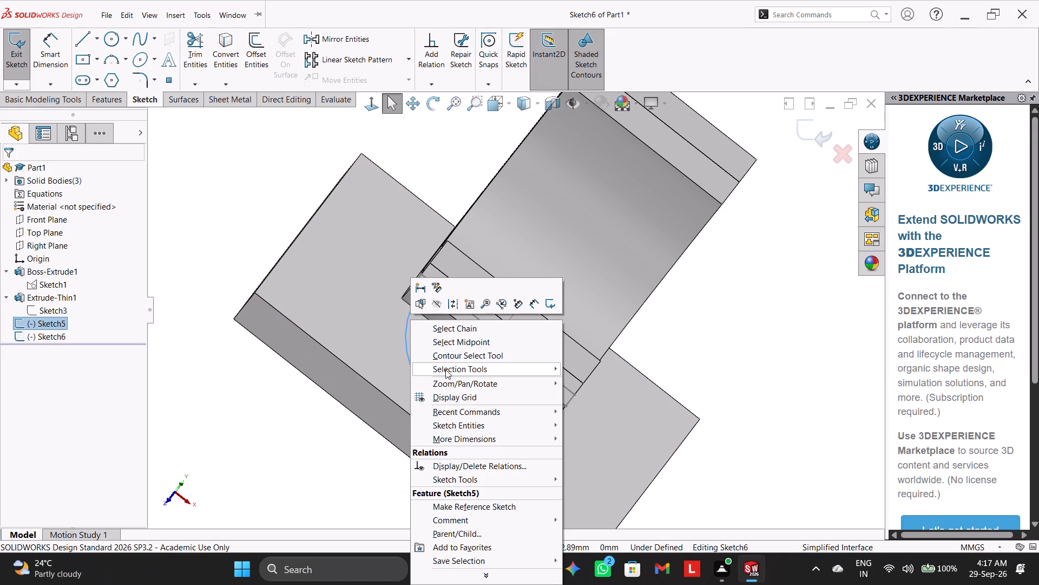
{"action": "left_click", "coordinate": [319, 430]}
{"action": "double_click", "coordinate": [407, 360]}
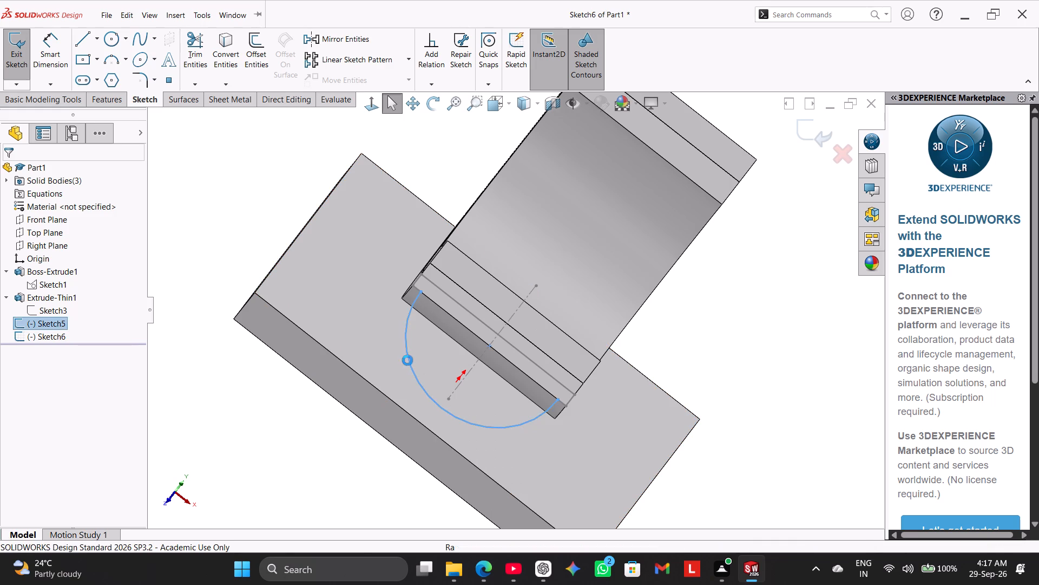
{"action": "left_click_drag", "start_coordinate": [700, 460], "coordinate": [391, 356]}
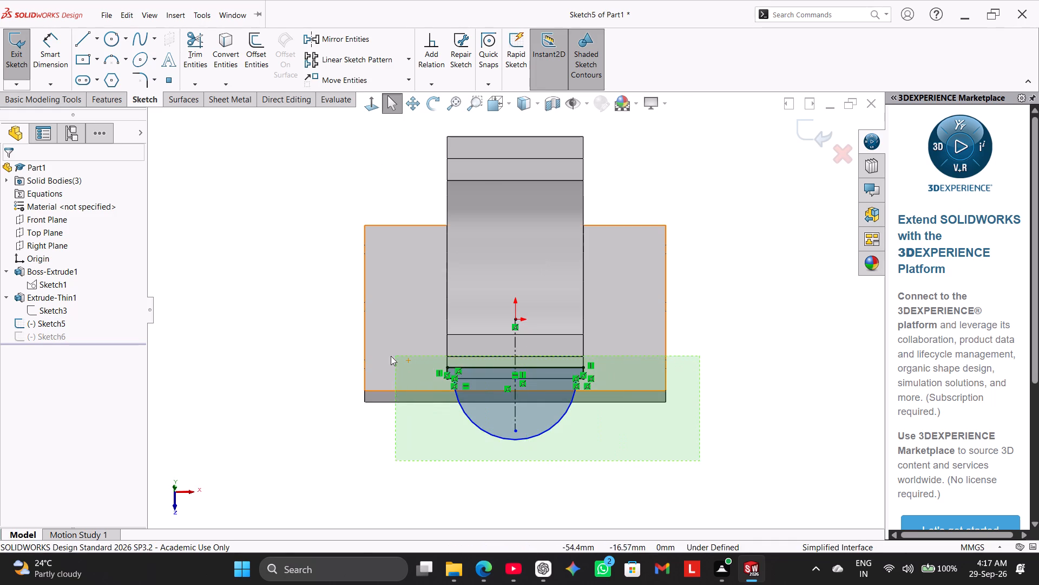
{"action": "left_click_drag", "start_coordinate": [391, 356], "coordinate": [378, 355]}
{"action": "right_click", "coordinate": [238, 368]}
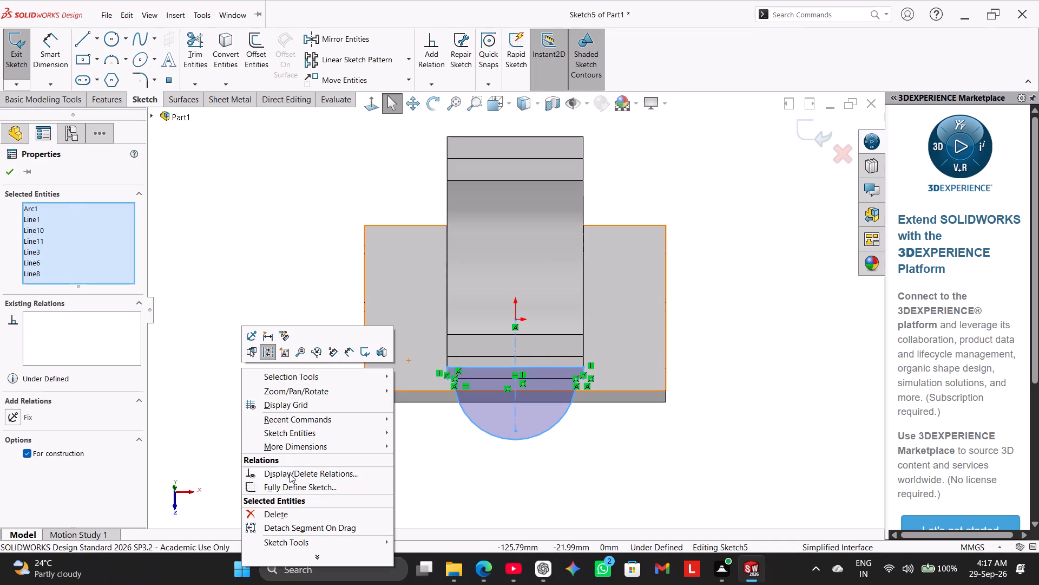
{"action": "left_click", "coordinate": [299, 513]}
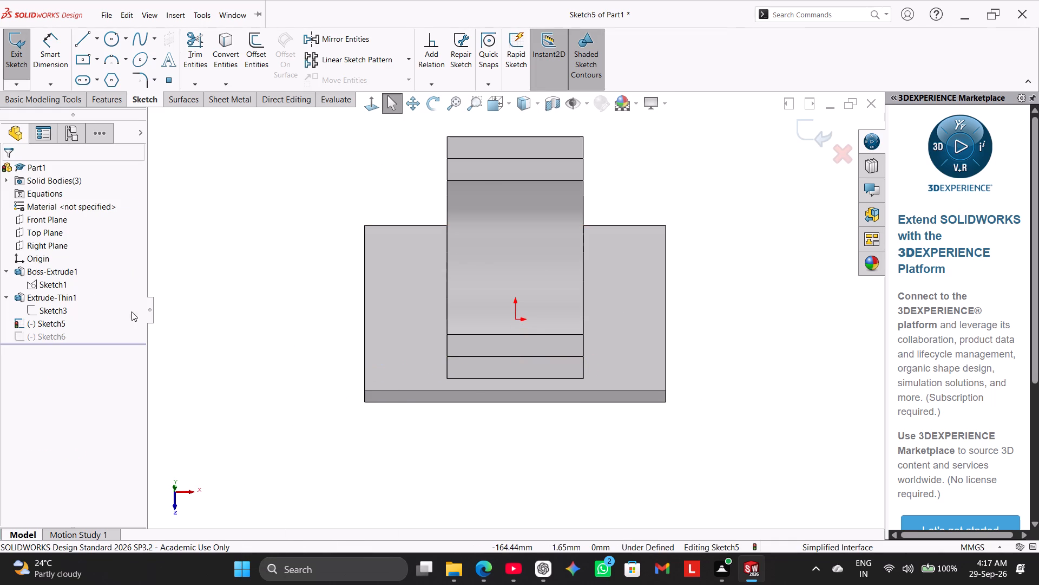
{"action": "left_click", "coordinate": [45, 249]}
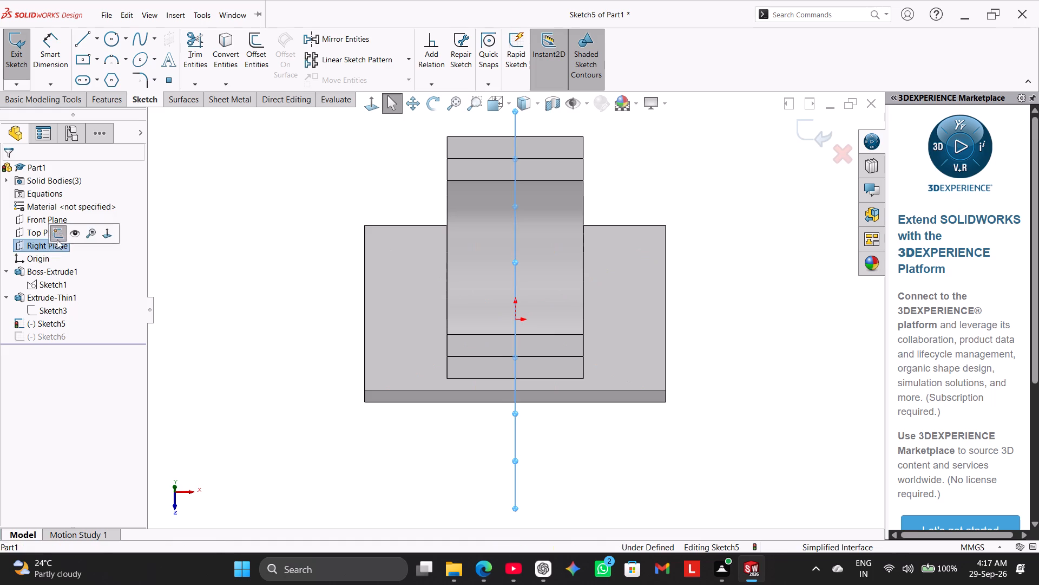
{"action": "left_click", "coordinate": [56, 235]}
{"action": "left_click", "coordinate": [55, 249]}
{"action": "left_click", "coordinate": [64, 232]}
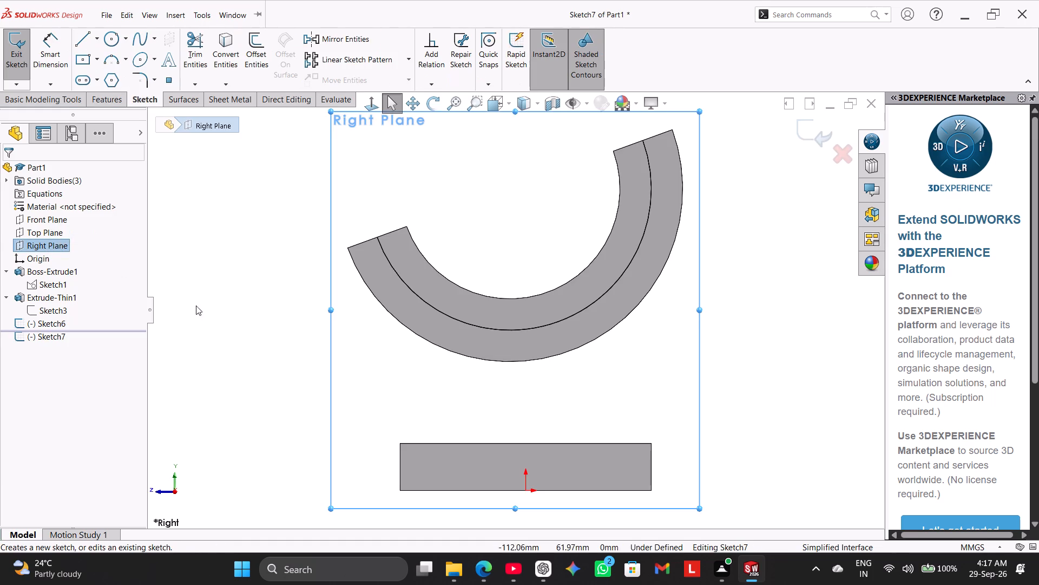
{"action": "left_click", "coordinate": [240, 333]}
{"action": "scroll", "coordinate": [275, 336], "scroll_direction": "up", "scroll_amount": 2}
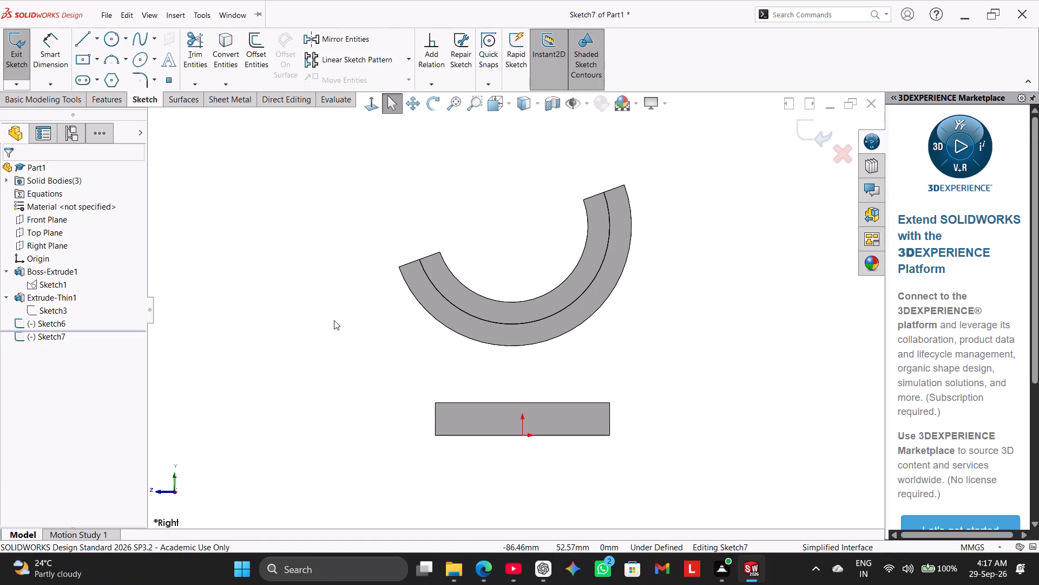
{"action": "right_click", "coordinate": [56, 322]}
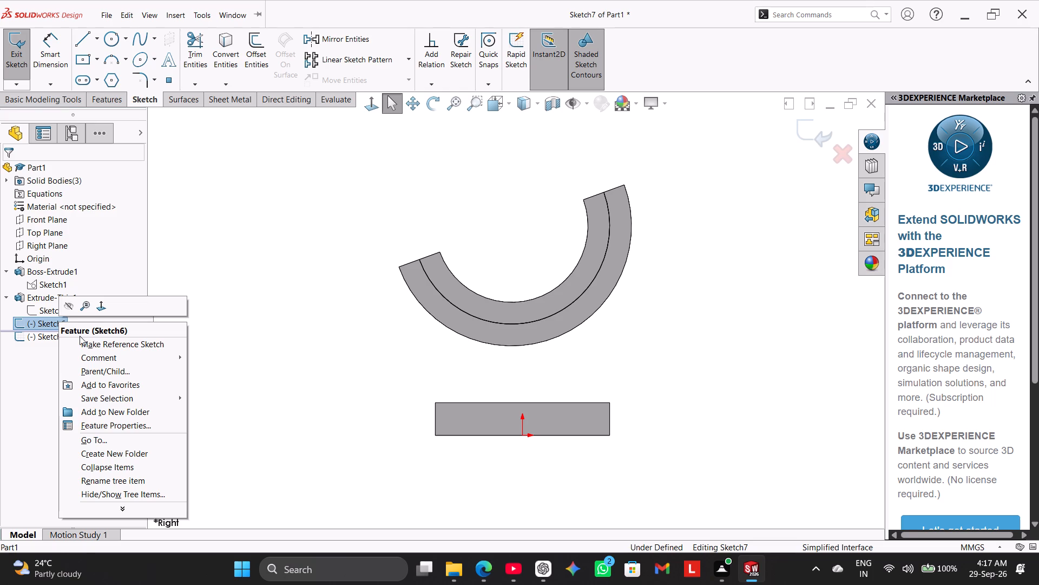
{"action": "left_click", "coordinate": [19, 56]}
Delete the leftover unused Right Plane sketch, Sketch6, from the part.
{"action": "right_click", "coordinate": [44, 324]}
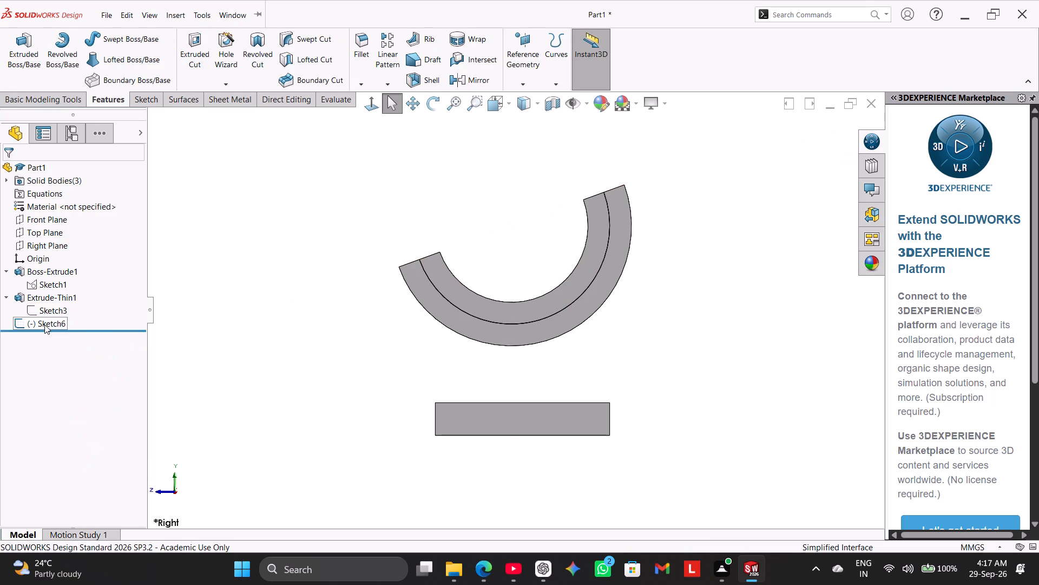
{"action": "left_click", "coordinate": [92, 401]}
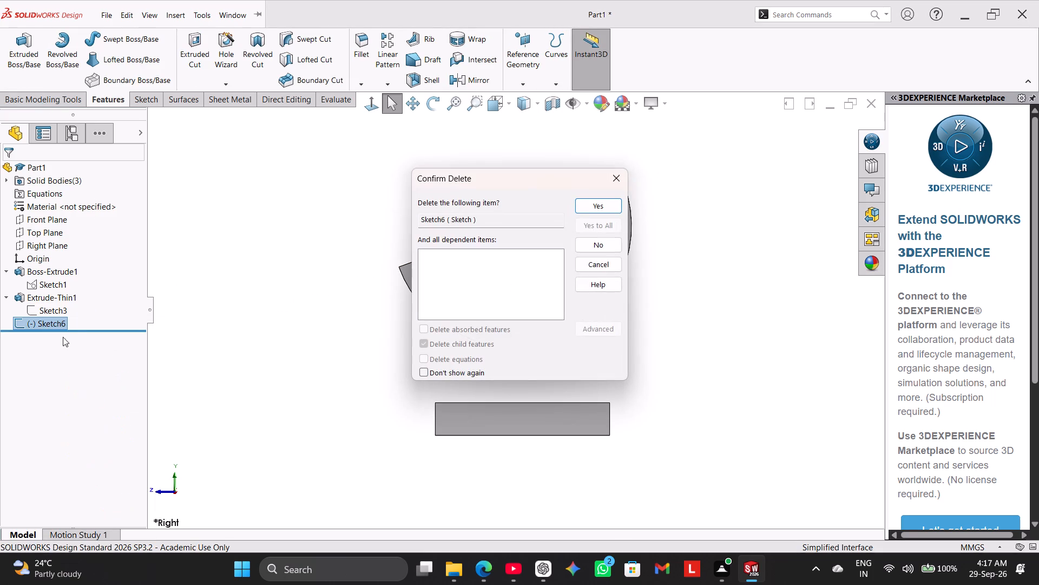
{"action": "left_click", "coordinate": [592, 207]}
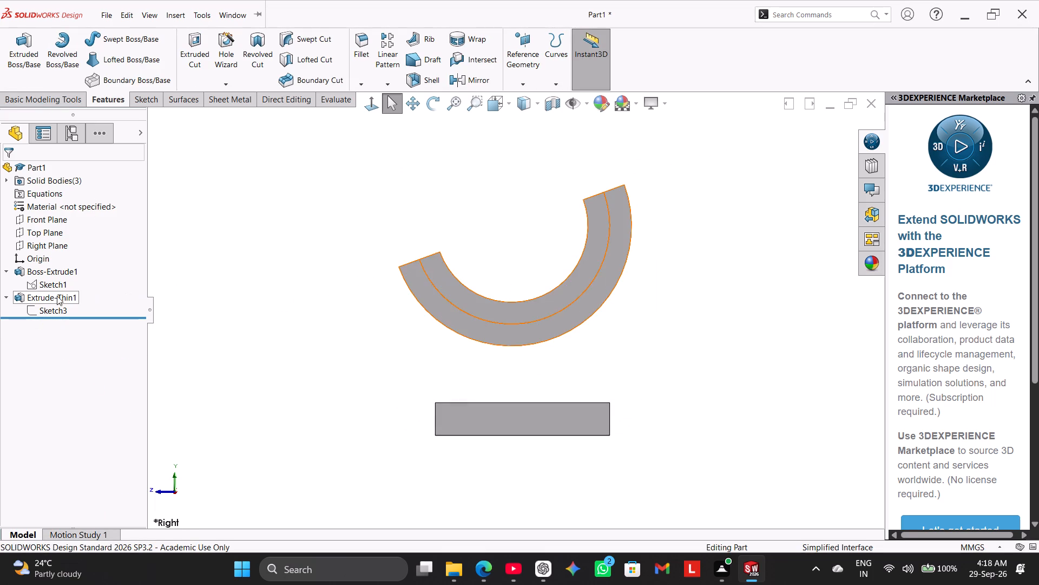
In the half-ring's sketch, draw an arm outline from the inclined centerline: short step, long upper edge, about 22 mm end, about 70 mm lower edge to the R45 arc.
{"action": "left_click", "coordinate": [50, 305]}
{"action": "left_click", "coordinate": [66, 277]}
{"action": "left_click", "coordinate": [264, 266]}
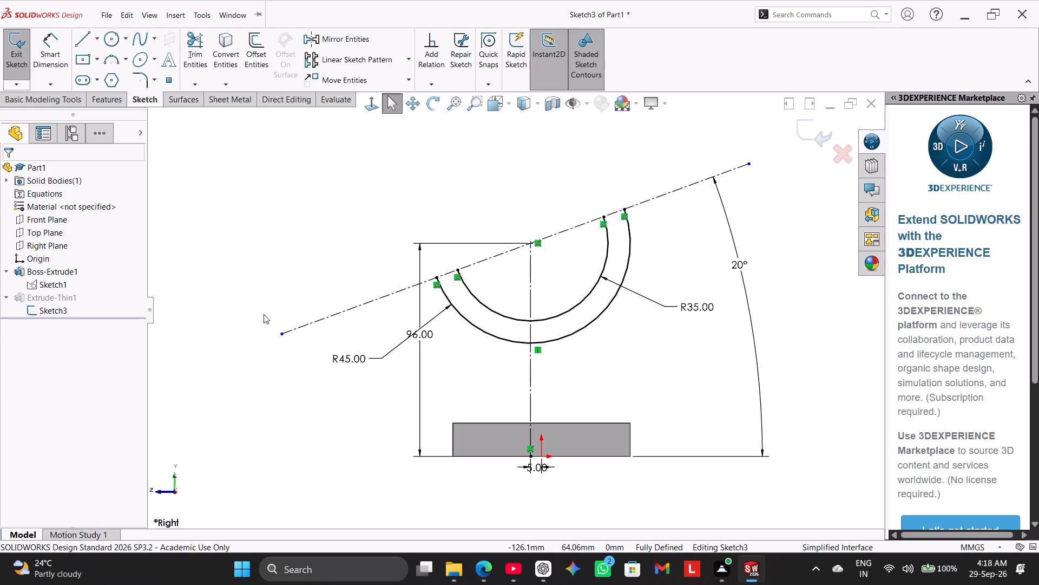
{"action": "left_click", "coordinate": [82, 38]}
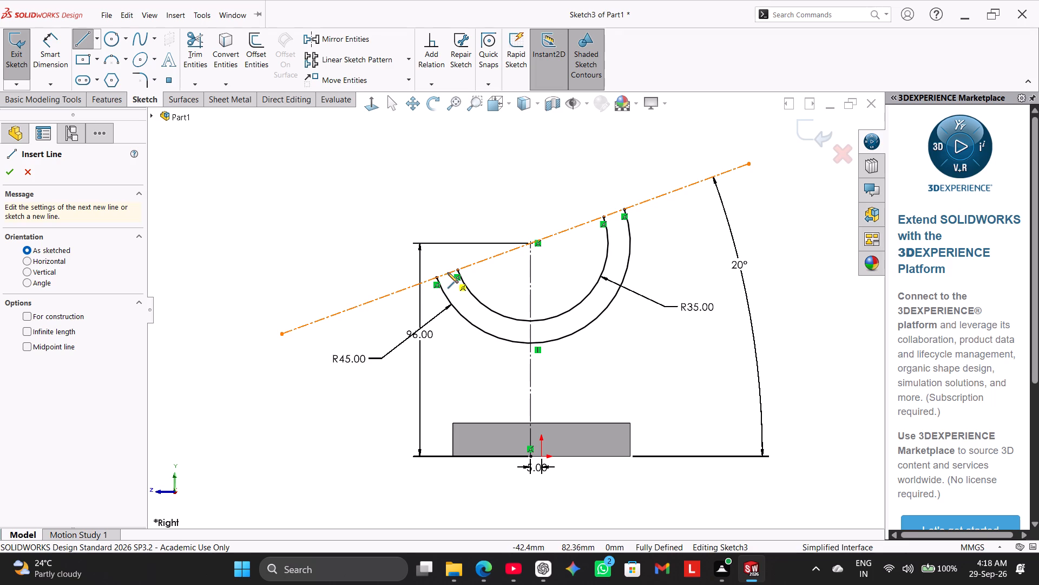
{"action": "left_click", "coordinate": [448, 272]}
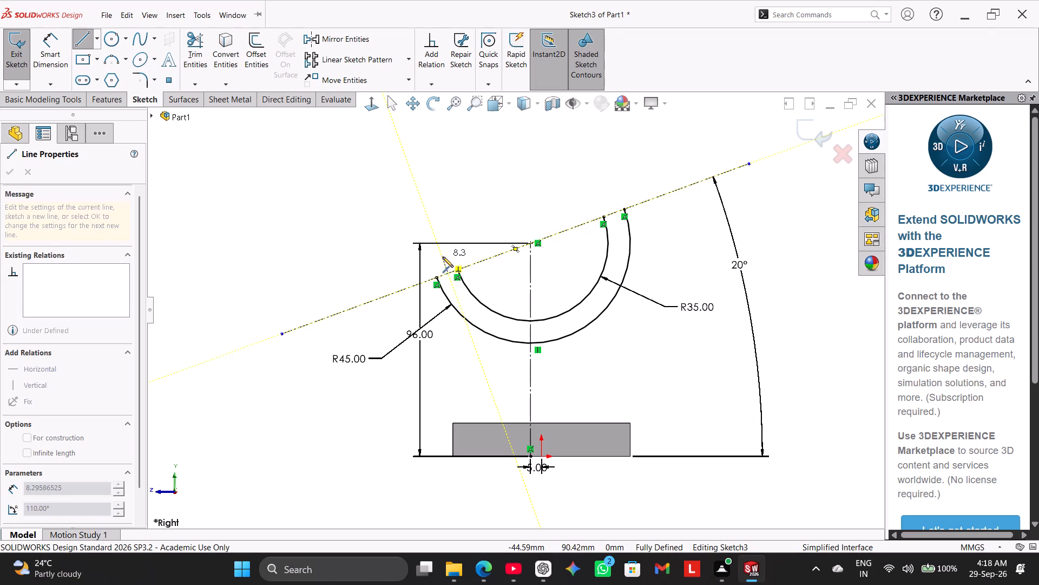
{"action": "left_click", "coordinate": [443, 263]}
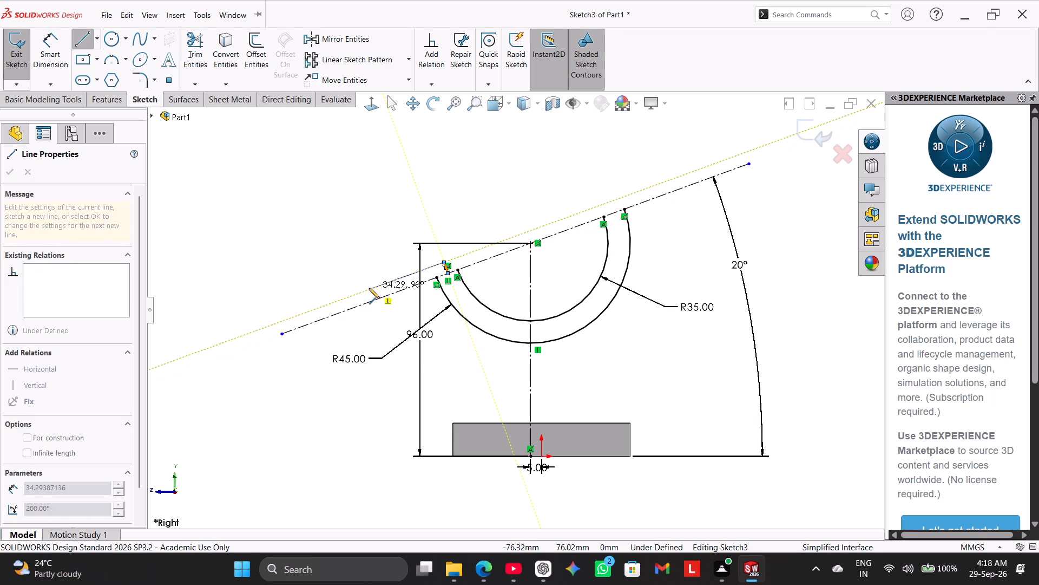
{"action": "left_click", "coordinate": [293, 316]}
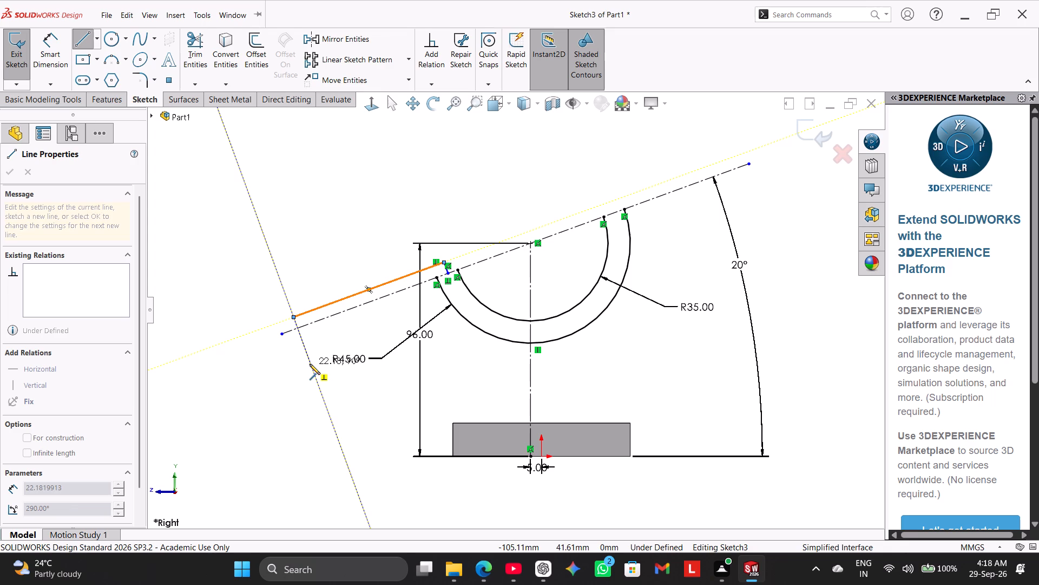
{"action": "left_click", "coordinate": [310, 364]}
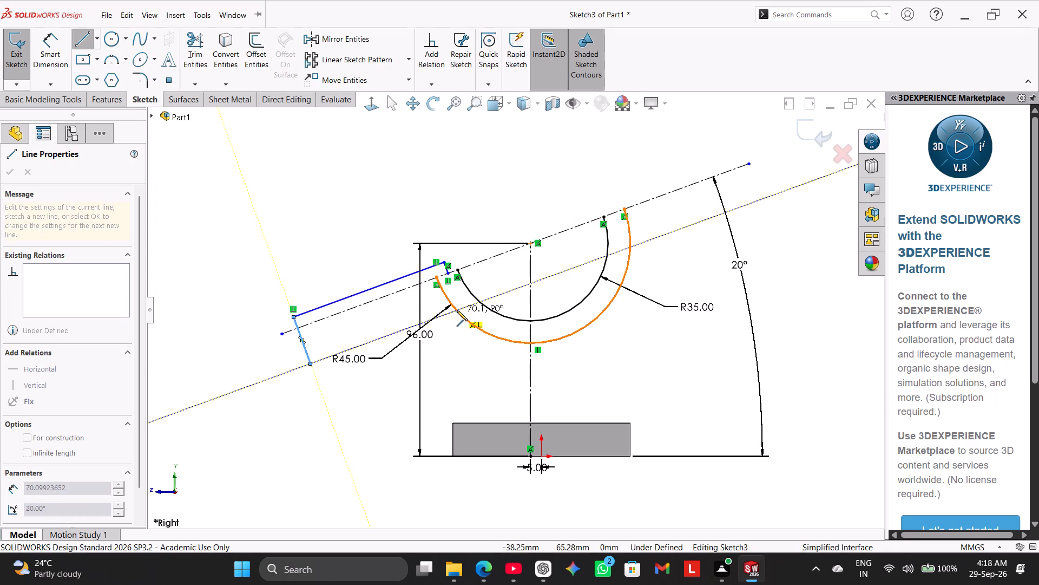
{"action": "left_click", "coordinate": [457, 310]}
{"action": "right_click", "coordinate": [327, 228]}
{"action": "left_click", "coordinate": [373, 232]}
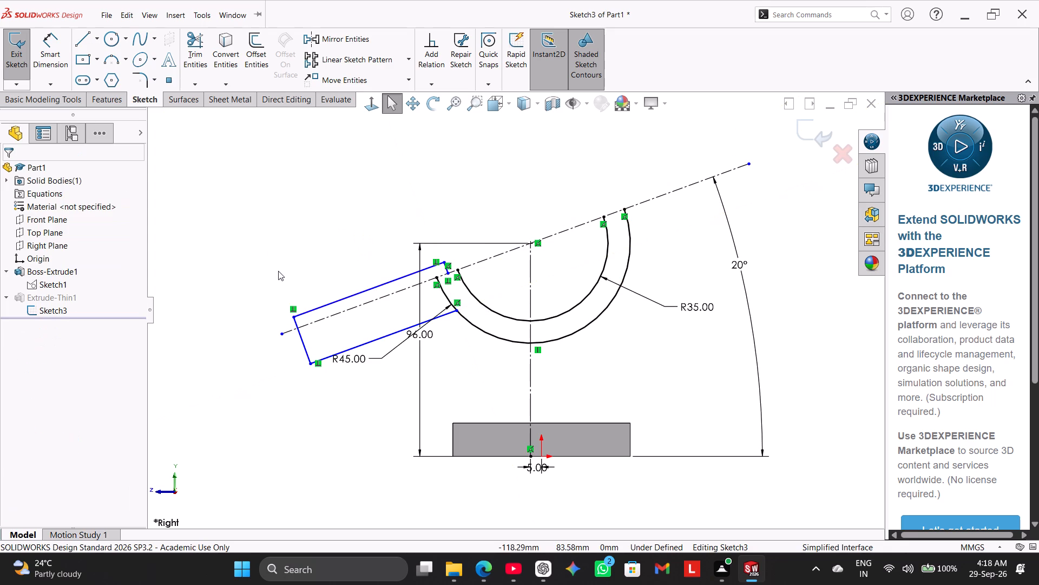
{"action": "left_click", "coordinate": [370, 343]}
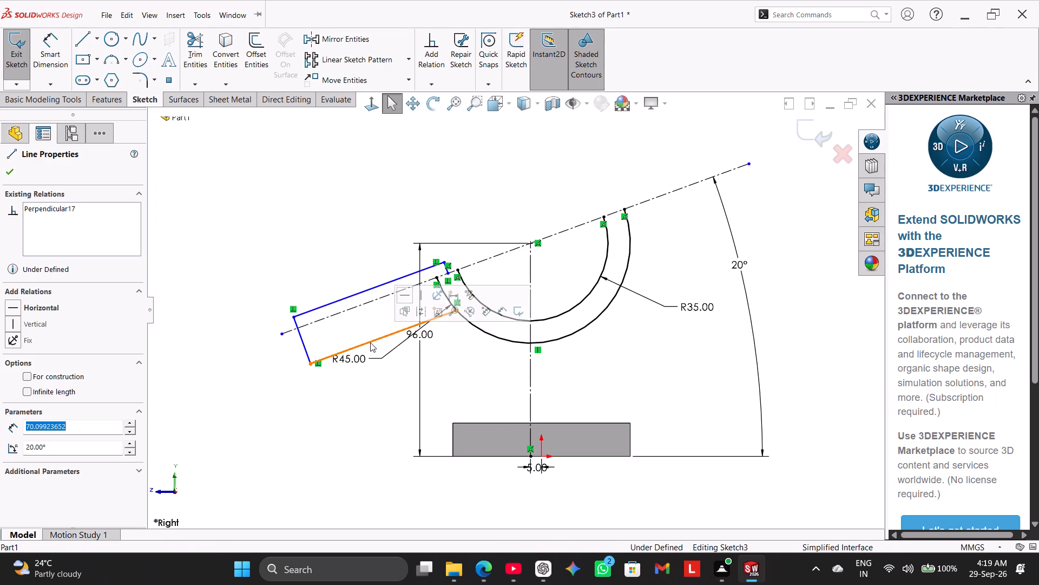
{"action": "left_click", "coordinate": [324, 255]}
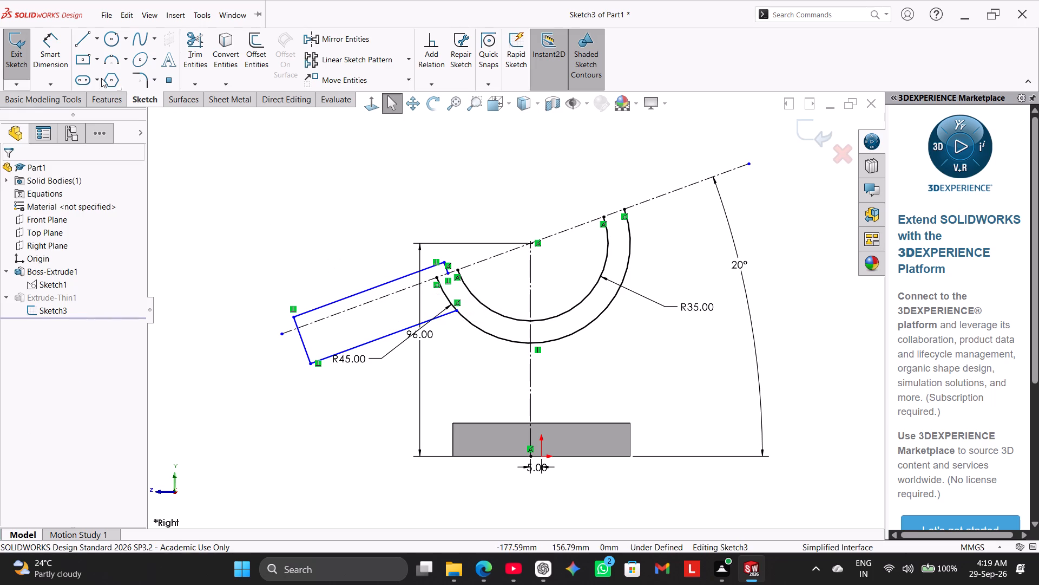
Draw a 45 mm centerline from the arcs' centre to the outer arc, perpendicular to the inclined centerline.
{"action": "scroll", "coordinate": [253, 199], "scroll_direction": "up", "scroll_amount": 1}
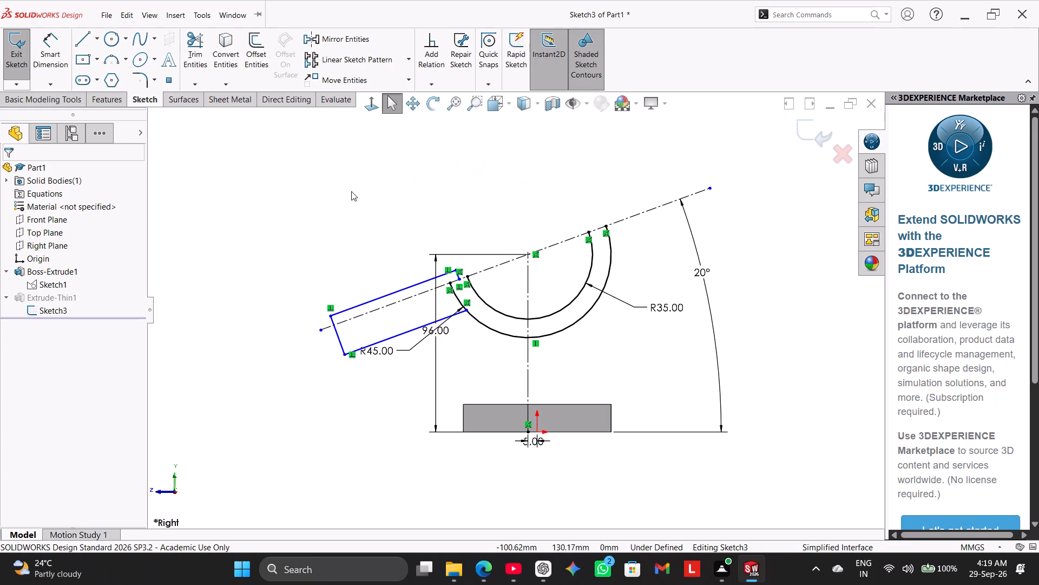
{"action": "left_click", "coordinate": [98, 40]}
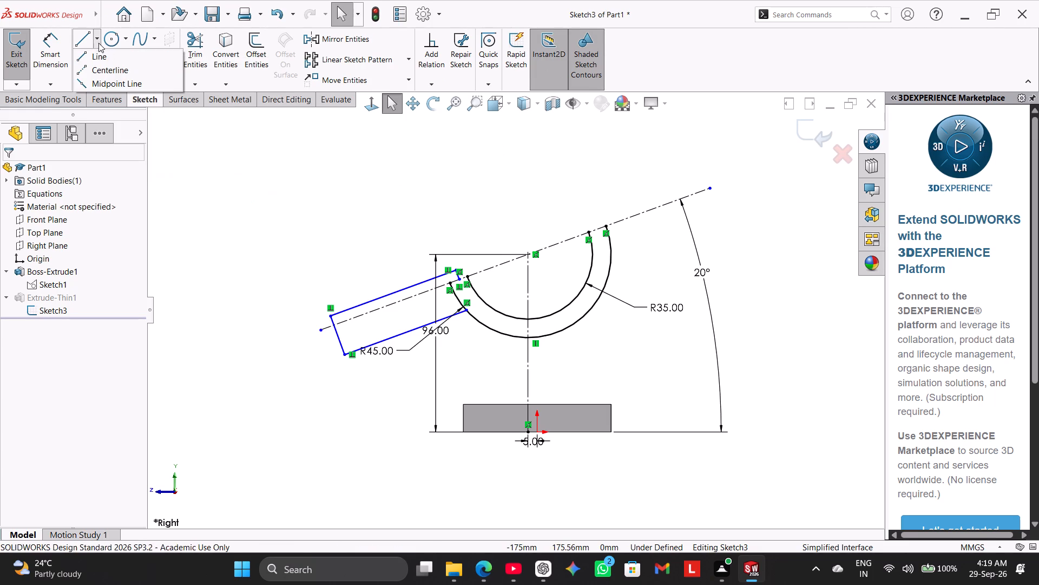
{"action": "left_click", "coordinate": [100, 71]}
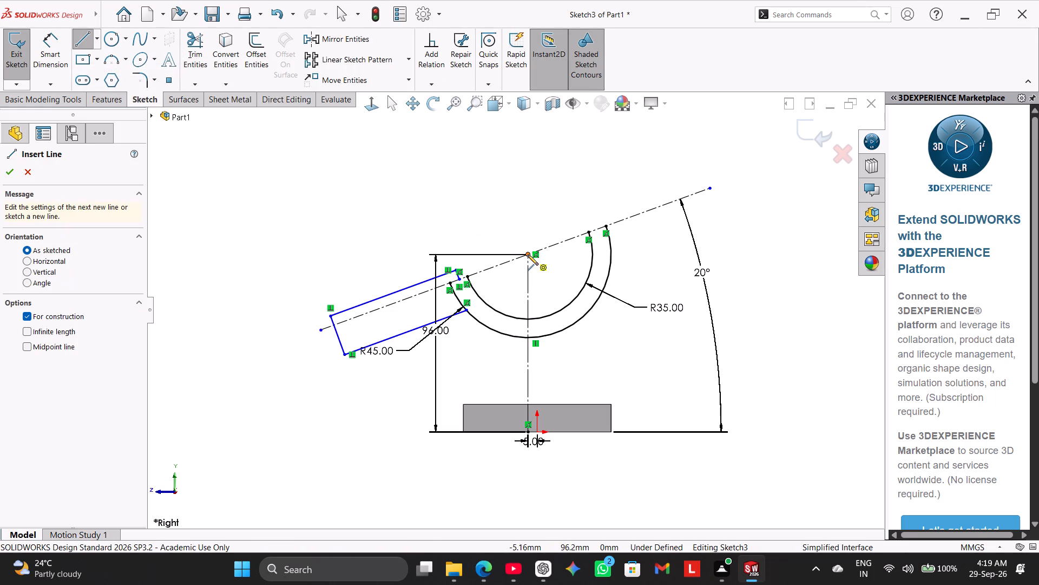
{"action": "left_click", "coordinate": [528, 255]}
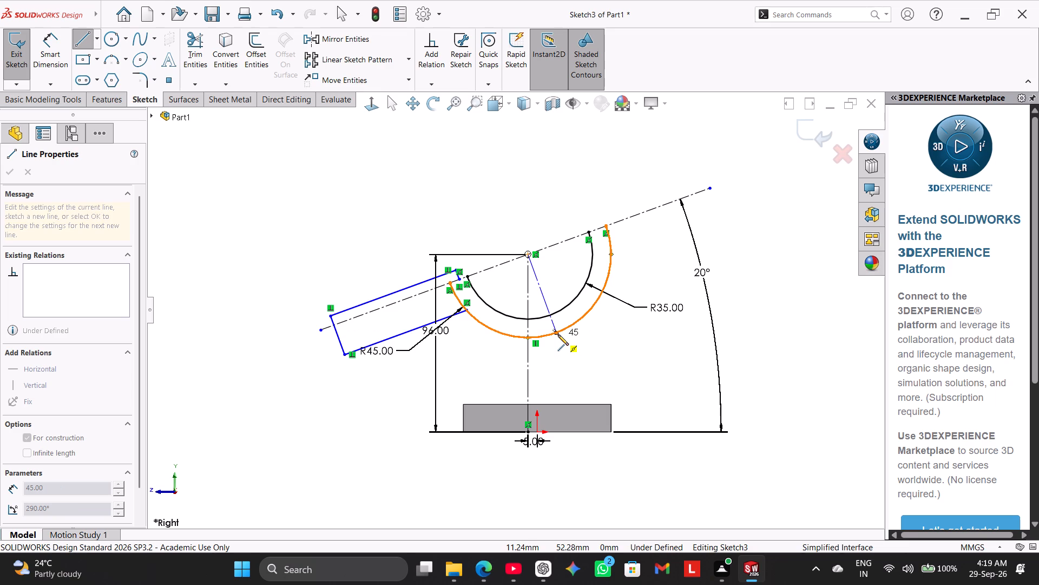
{"action": "left_click", "coordinate": [556, 334]}
{"action": "right_click", "coordinate": [598, 355]}
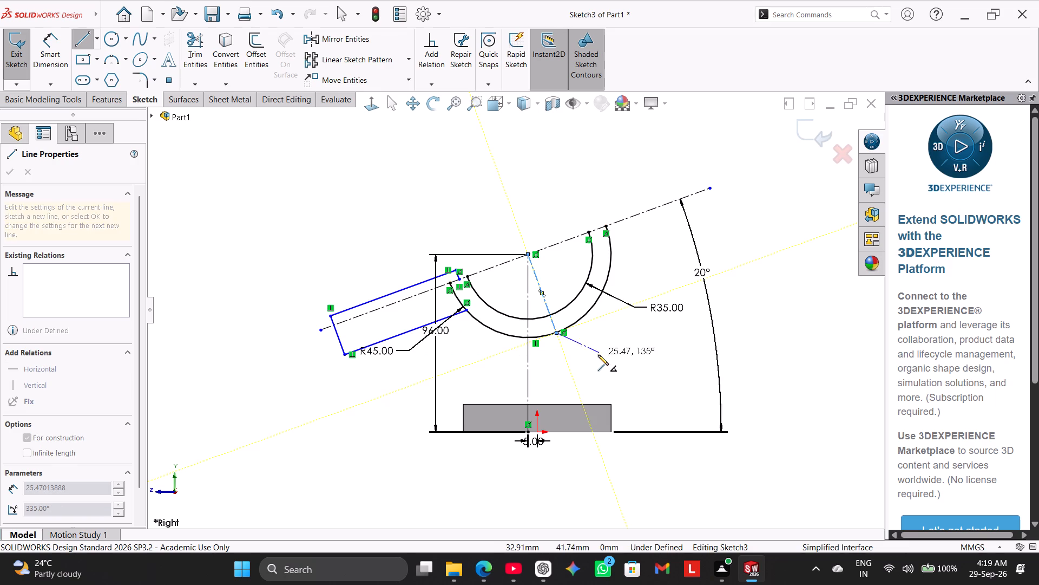
{"action": "left_click", "coordinate": [629, 363]}
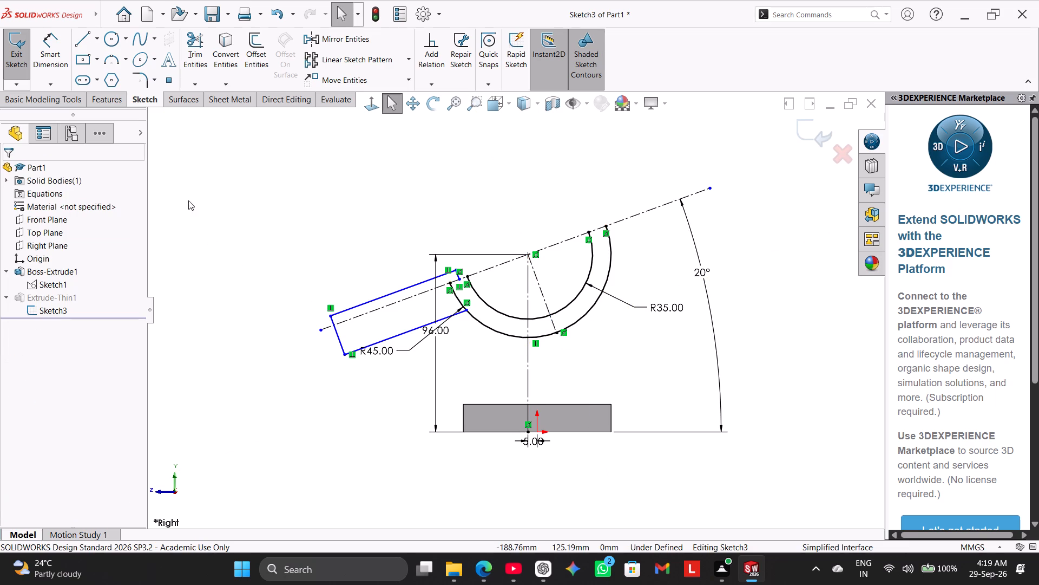
Mirror the arm's four lines about the new 45 mm centerline, keeping the originals, to form an arm at the opposite end.
{"action": "left_click", "coordinate": [365, 36]}
{"action": "left_click", "coordinate": [415, 327], "text": "ctrl"}
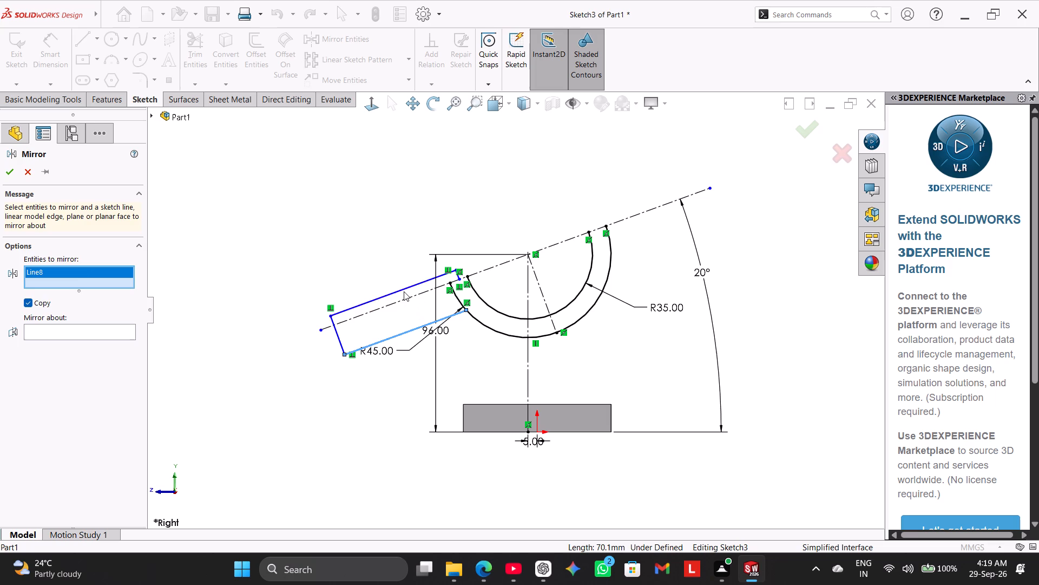
{"action": "left_click", "coordinate": [403, 287], "text": "ctrl"}
{"action": "left_click", "coordinate": [339, 336], "text": "ctrl"}
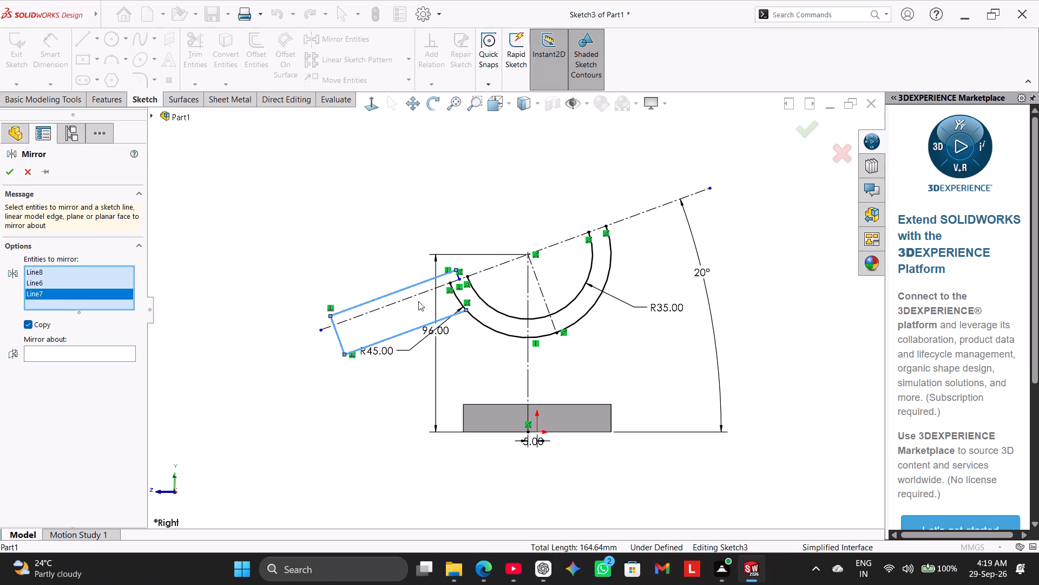
{"action": "scroll", "coordinate": [452, 282], "scroll_direction": "down", "scroll_amount": 4, "text": "ctrl"}
{"action": "left_click", "coordinate": [478, 271], "text": "ctrl"}
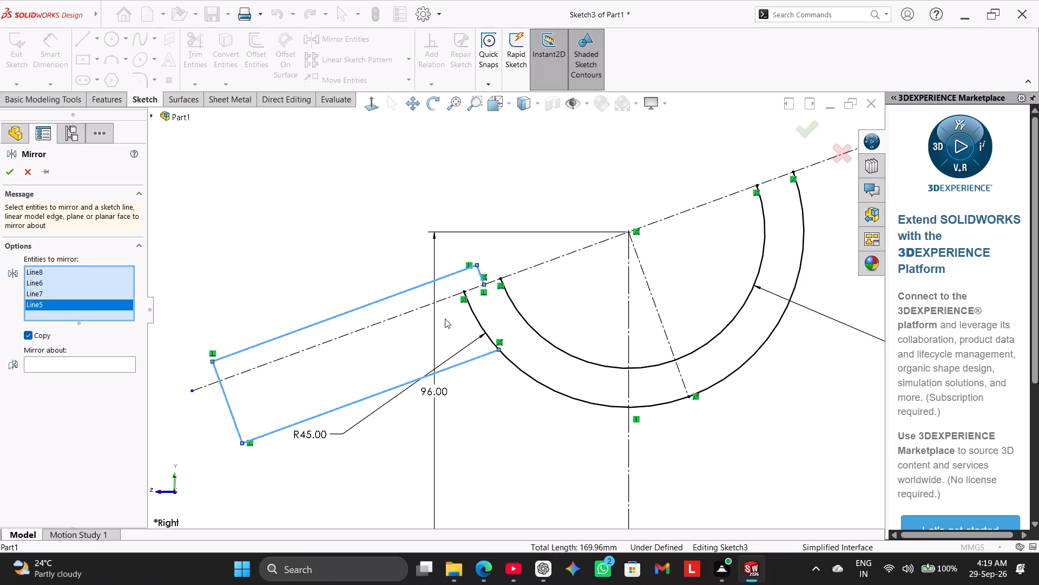
{"action": "scroll", "coordinate": [445, 318], "scroll_direction": "up", "scroll_amount": 3, "text": "ctrl"}
{"action": "left_click", "coordinate": [125, 363]}
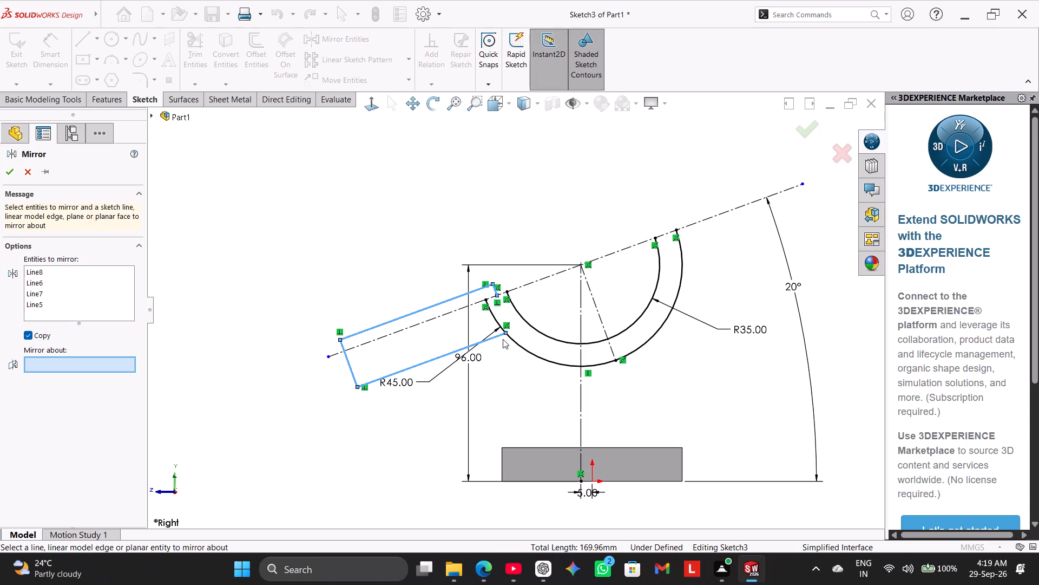
{"action": "left_click", "coordinate": [600, 322]}
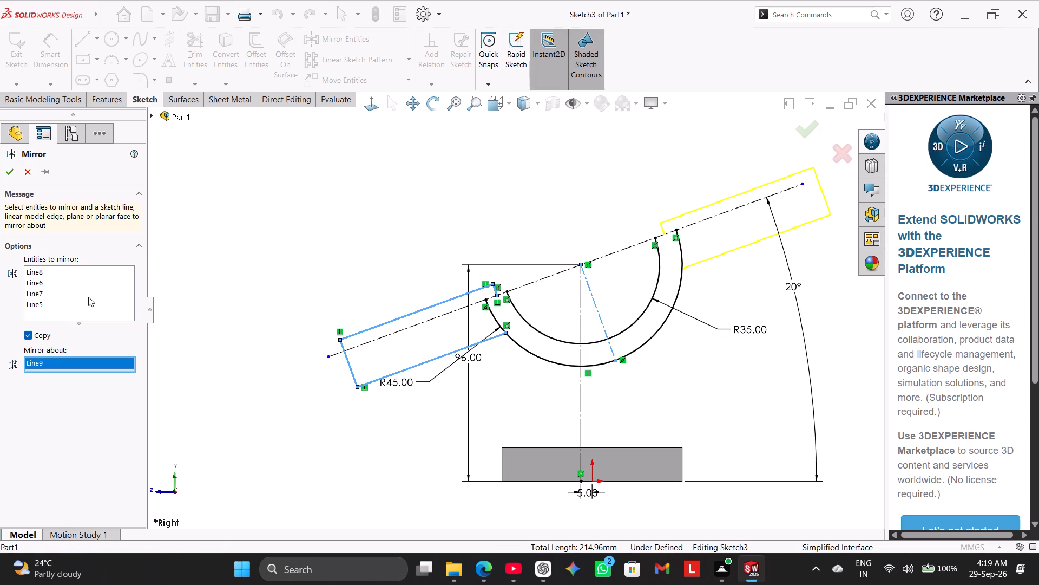
{"action": "left_click", "coordinate": [7, 171]}
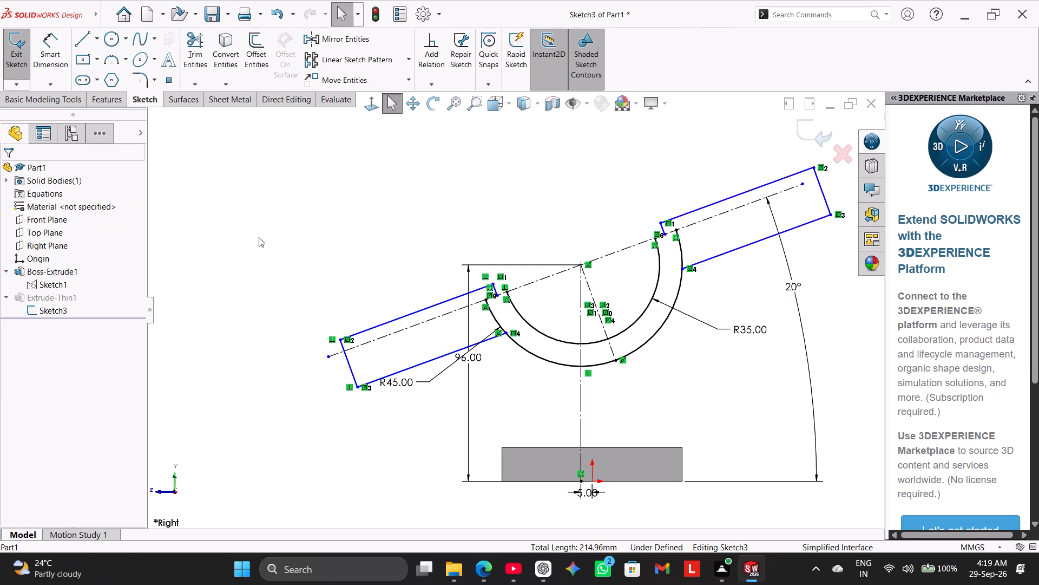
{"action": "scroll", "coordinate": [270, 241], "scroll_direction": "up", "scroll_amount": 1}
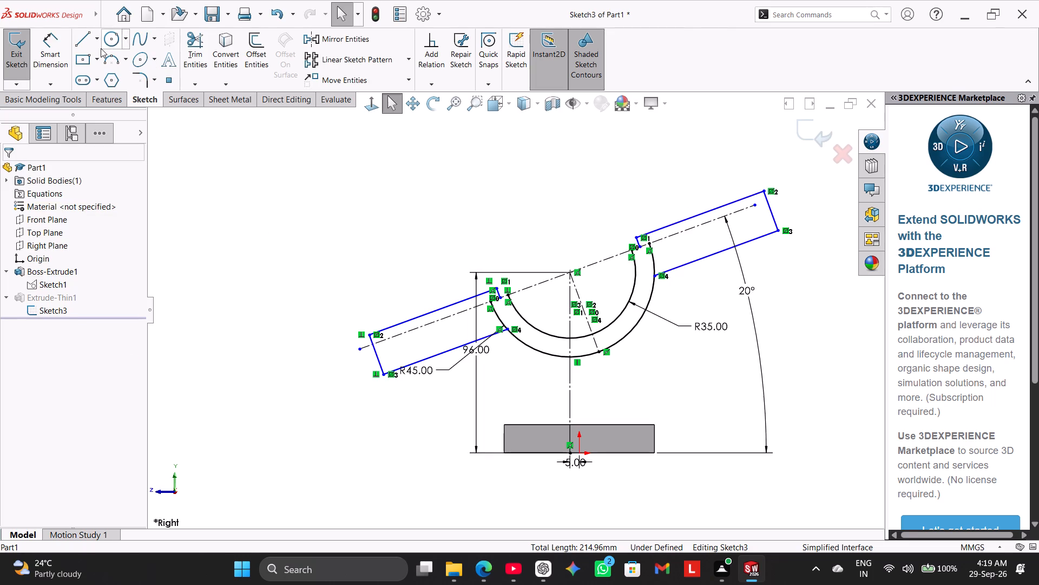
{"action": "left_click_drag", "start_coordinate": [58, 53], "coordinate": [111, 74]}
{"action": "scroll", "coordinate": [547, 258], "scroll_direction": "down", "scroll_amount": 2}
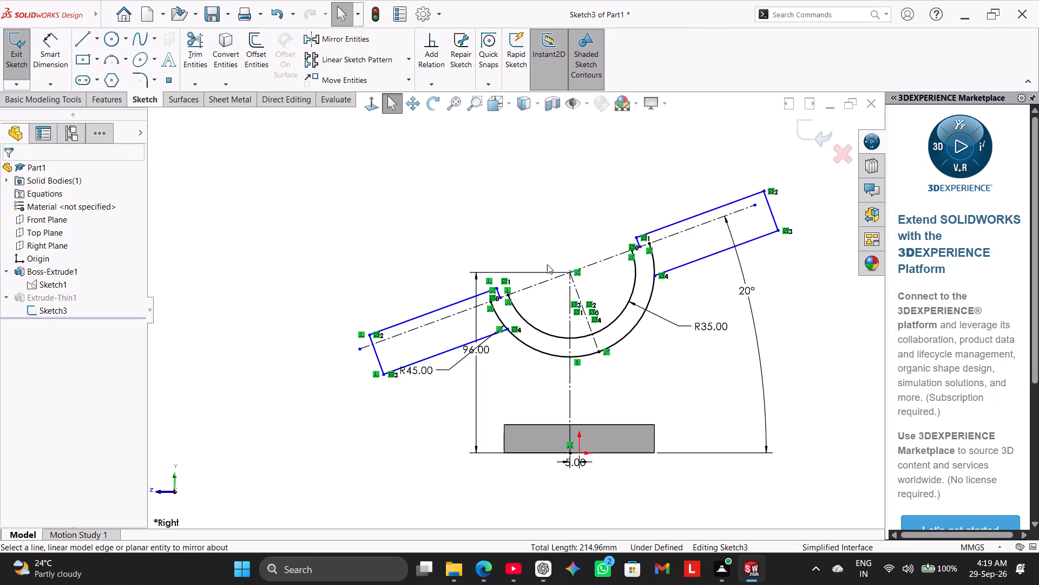
Dimension the distance between the two arms' short step lines across the half-ring and set it to 80 mm.
{"action": "scroll", "coordinate": [547, 264], "scroll_direction": "down", "scroll_amount": 4}
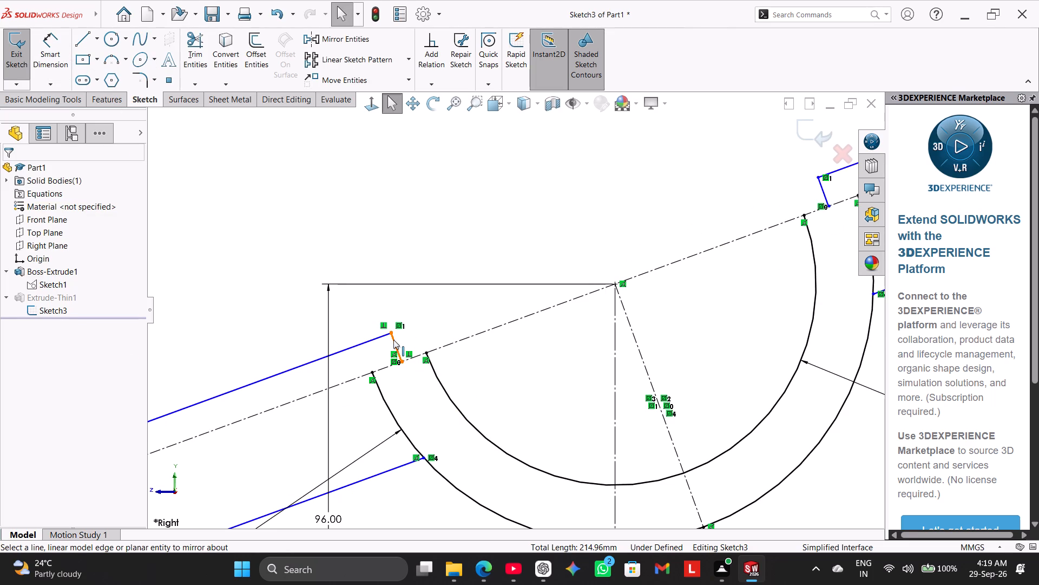
{"action": "left_click", "coordinate": [55, 41]}
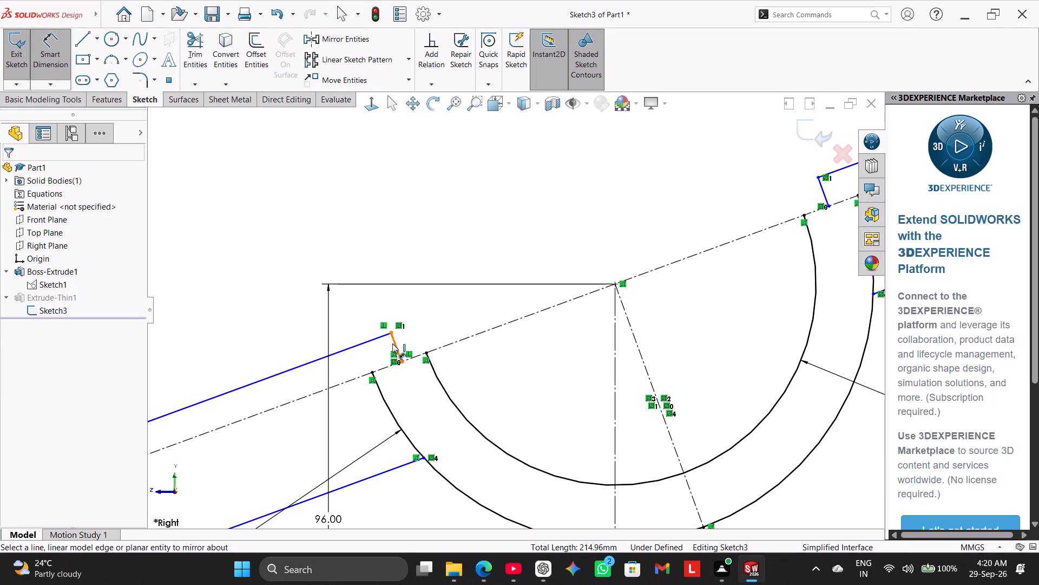
{"action": "left_click", "coordinate": [394, 344]}
{"action": "scroll", "coordinate": [769, 268], "scroll_direction": "up", "scroll_amount": 2}
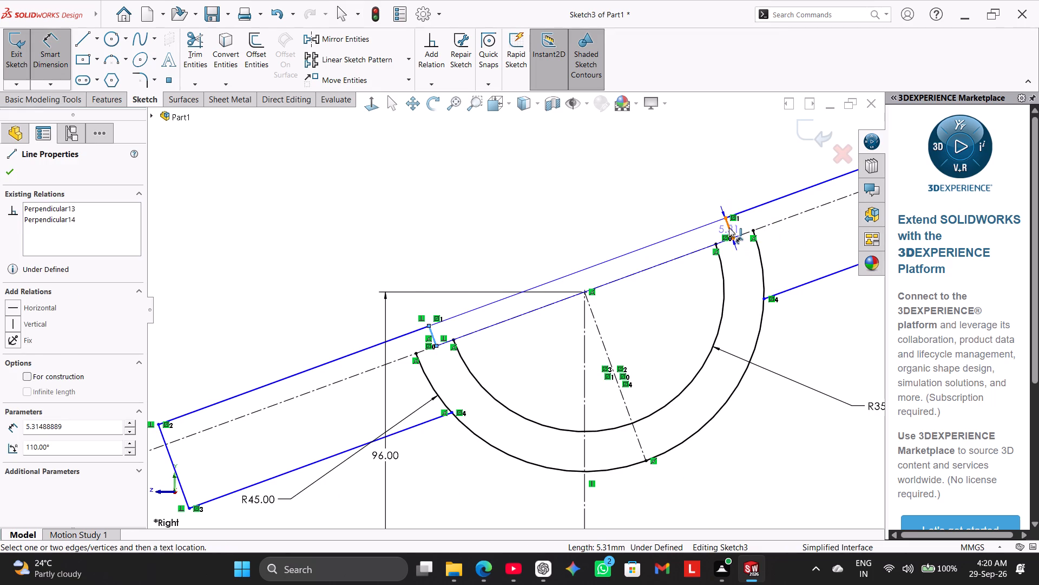
{"action": "left_click", "coordinate": [729, 227]}
{"action": "left_click", "coordinate": [555, 201]}
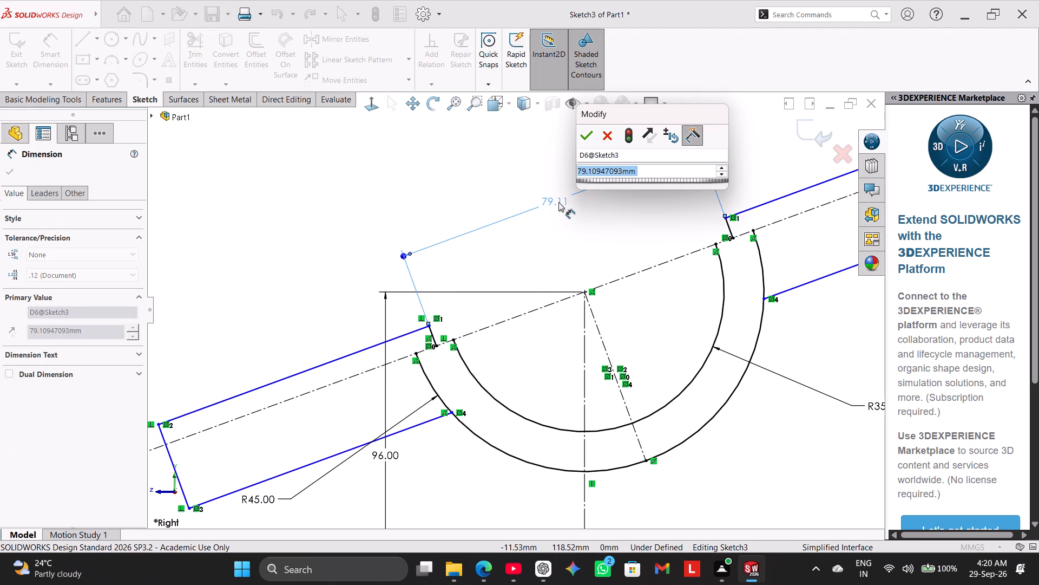
{"action": "type", "text": "80"}
{"action": "key", "text": "Return"}
{"action": "scroll", "coordinate": [488, 217], "scroll_direction": "up", "scroll_amount": 2}
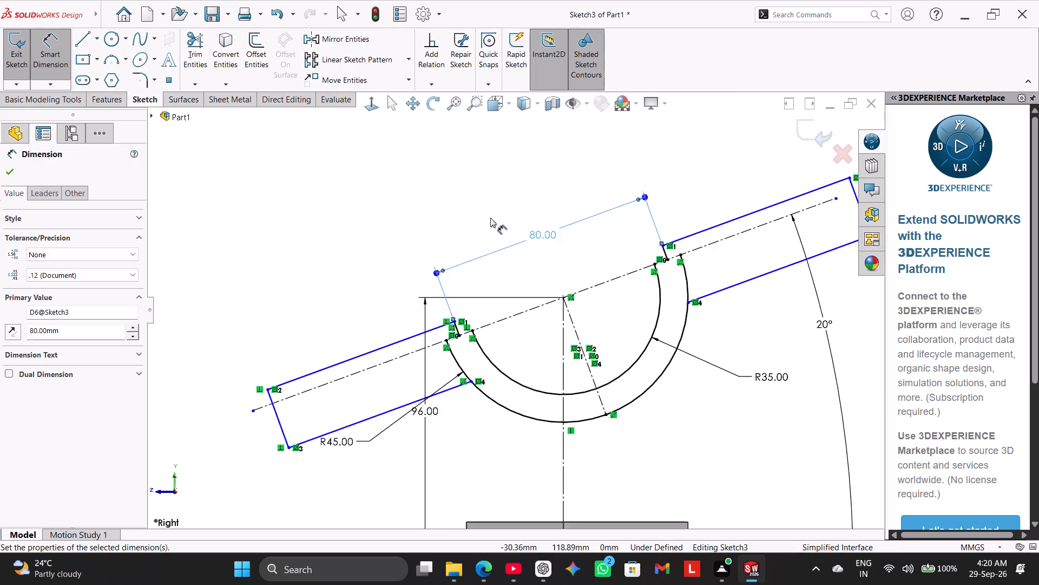
{"action": "scroll", "coordinate": [490, 218], "scroll_direction": "up", "scroll_amount": 1}
{"action": "right_click", "coordinate": [347, 201]}
{"action": "left_click", "coordinate": [392, 234]}
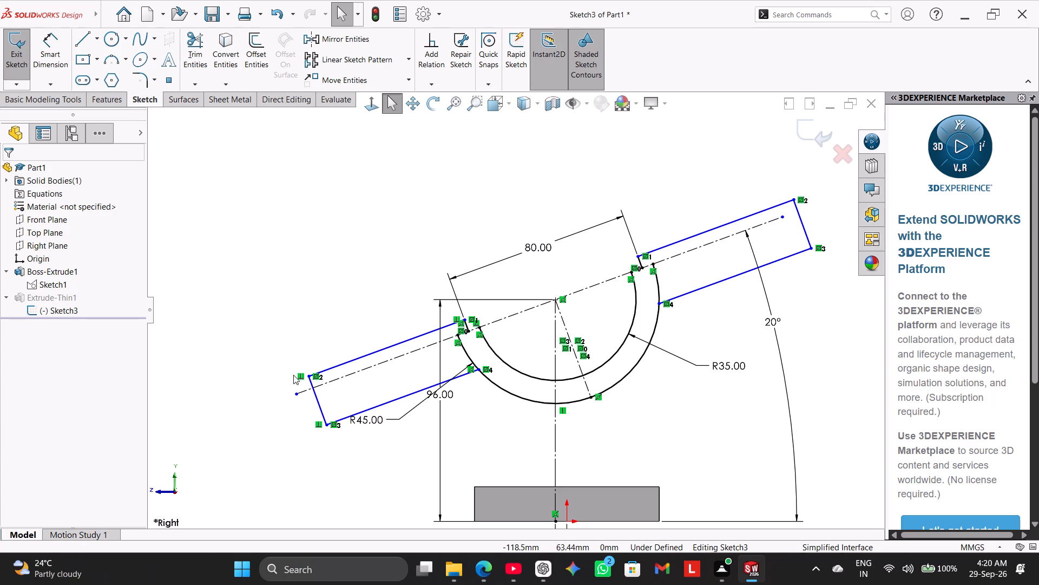
Dimension the end line of the lower arm and set its length to 18 mm.
{"action": "left_click", "coordinate": [62, 51]}
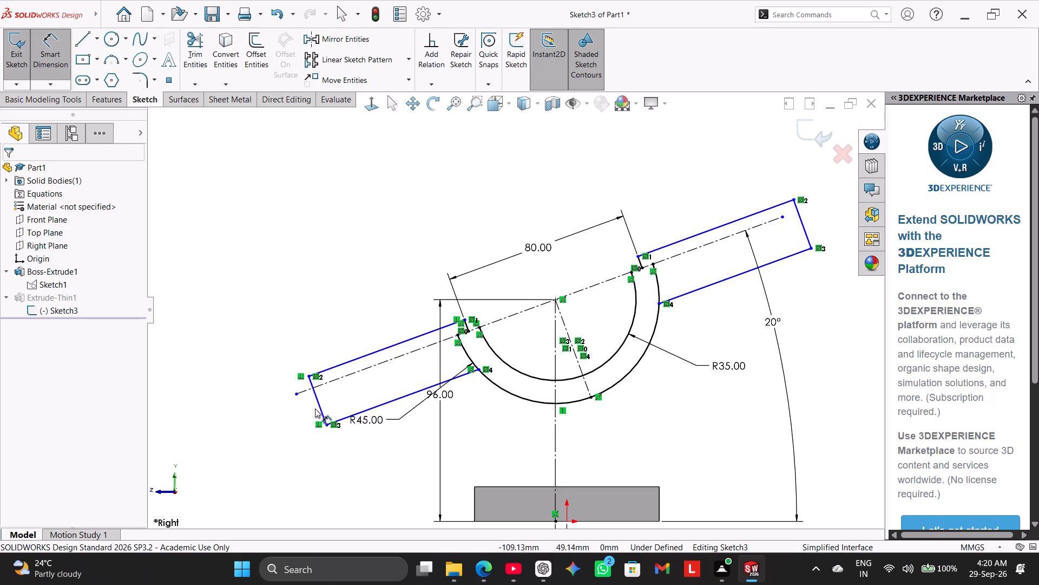
{"action": "left_click", "coordinate": [318, 399]}
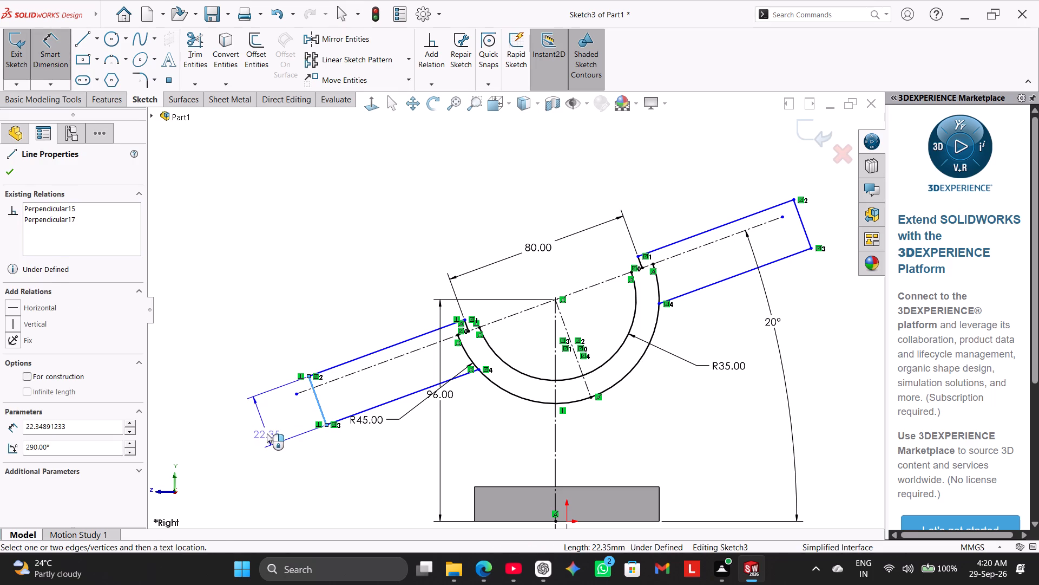
{"action": "left_click", "coordinate": [267, 433]}
{"action": "key", "text": "1"}
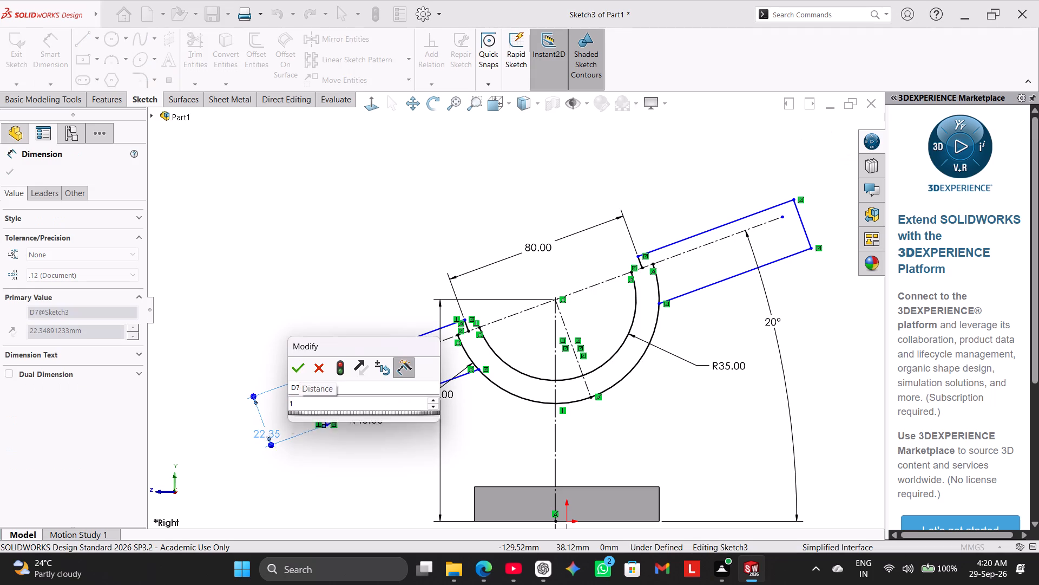
{"action": "key", "text": "8"}
{"action": "key", "text": "Return"}
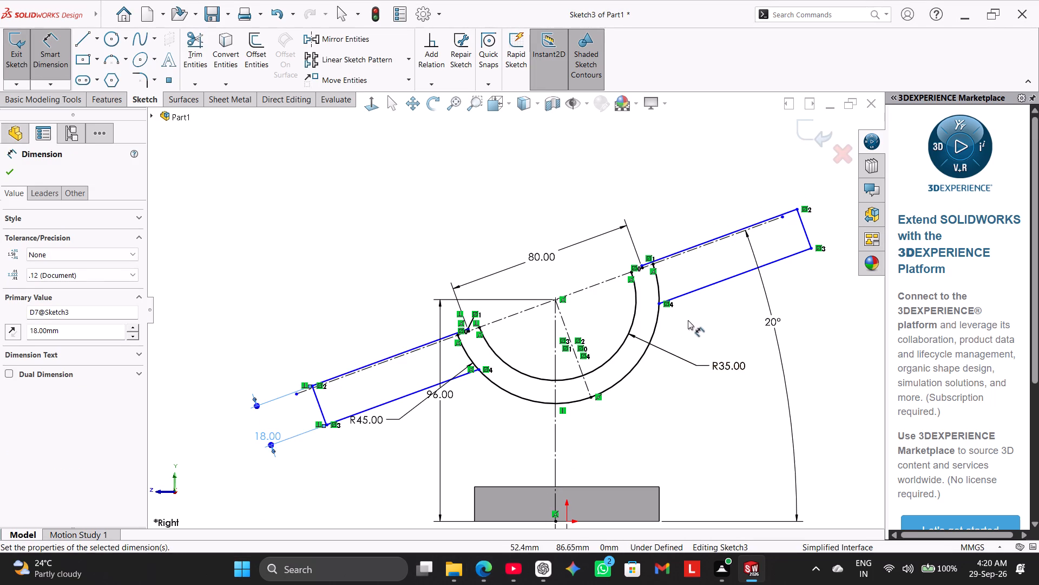
{"action": "right_click", "coordinate": [381, 220]}
{"action": "left_click", "coordinate": [419, 252]}
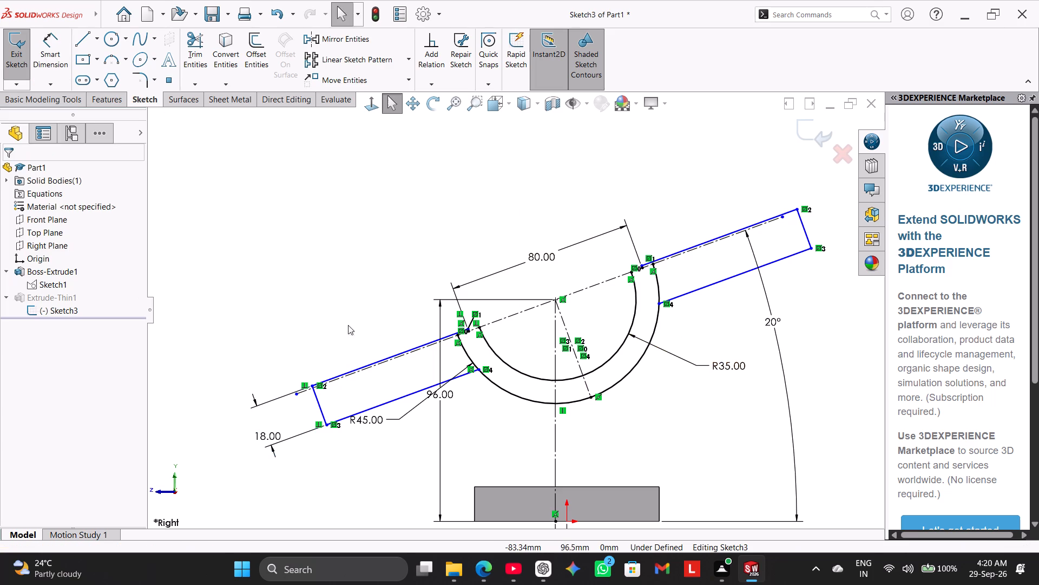
Add an equal relation between the end lines of the two arms.
{"action": "left_click", "coordinate": [318, 400], "text": "ctrl"}
{"action": "left_click", "coordinate": [809, 236], "text": "ctrl"}
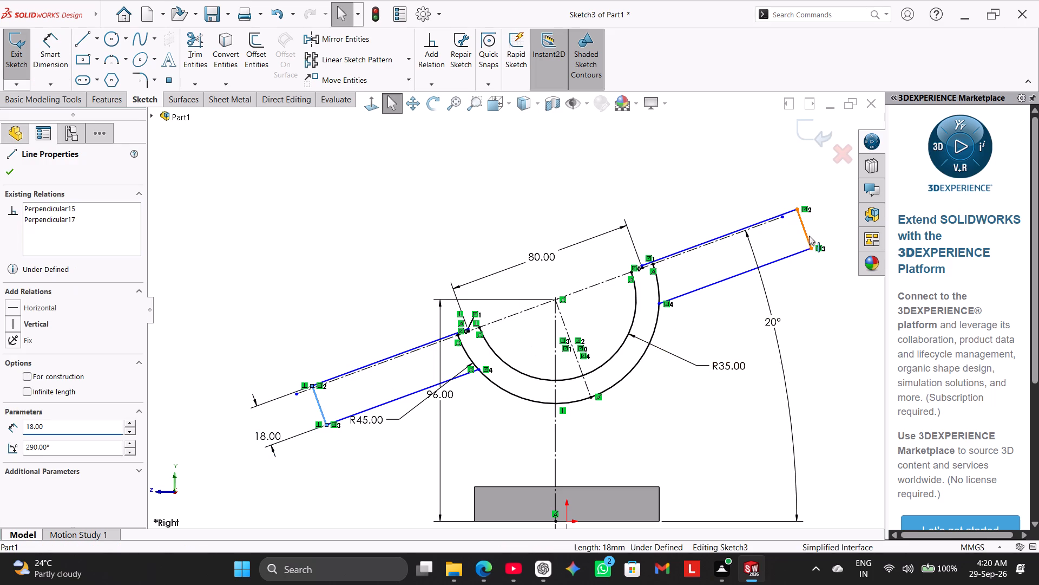
{"action": "left_click", "coordinate": [927, 189]}
{"action": "left_click", "coordinate": [685, 186]}
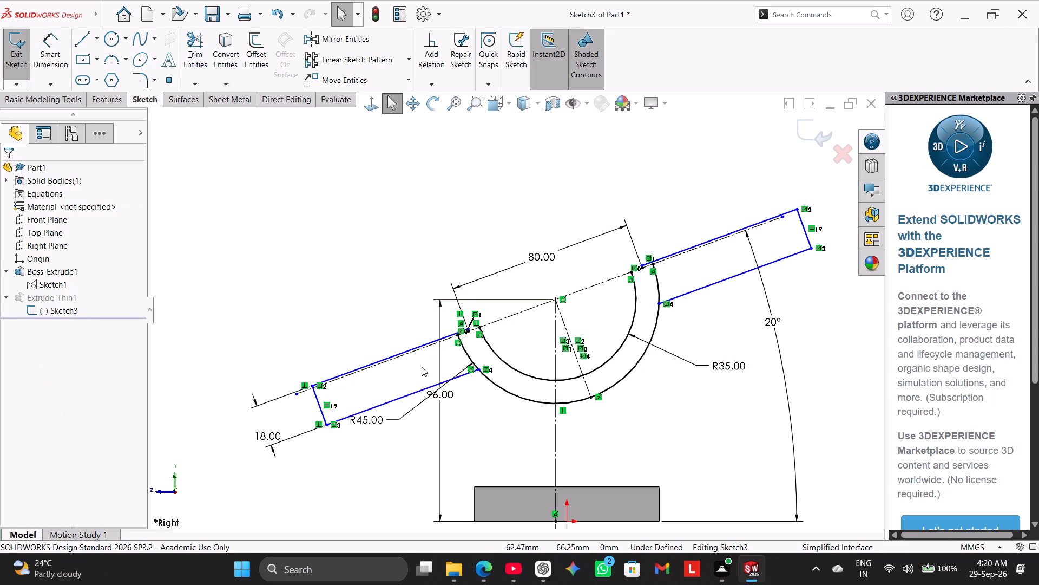
Make the lower arm's bottom and top long edges each parallel to the inclined centerline.
{"action": "scroll", "coordinate": [419, 367], "scroll_direction": "down", "scroll_amount": 3}
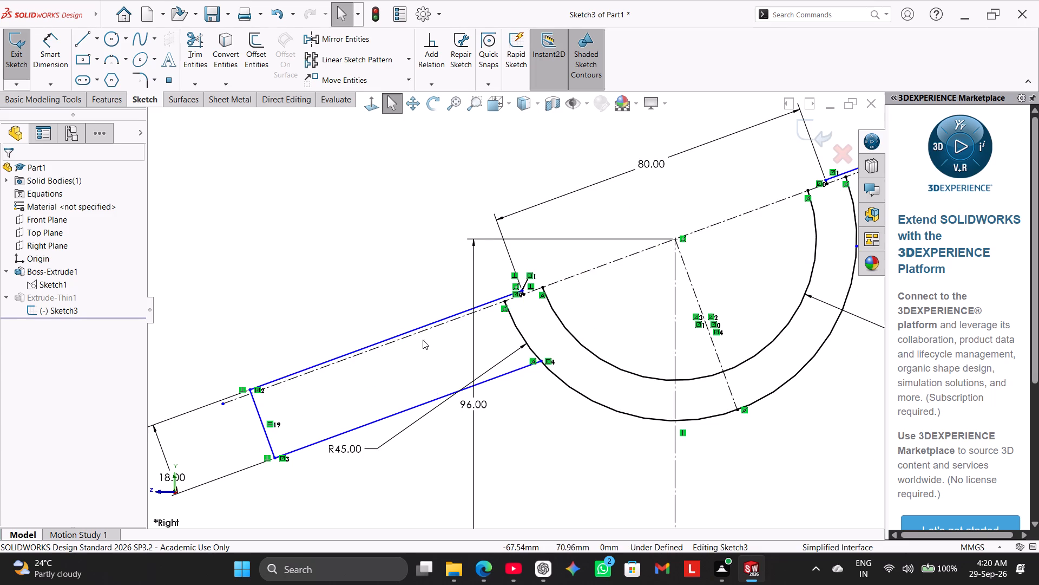
{"action": "left_click", "coordinate": [426, 329], "text": "ctrl"}
{"action": "left_click", "coordinate": [433, 399], "text": "ctrl"}
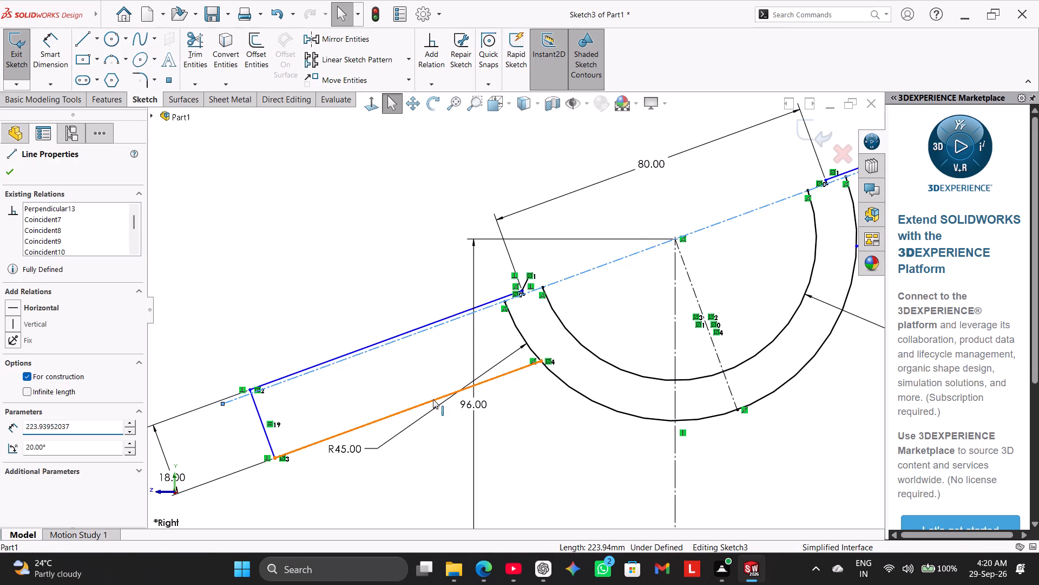
{"action": "left_click", "coordinate": [42, 428]}
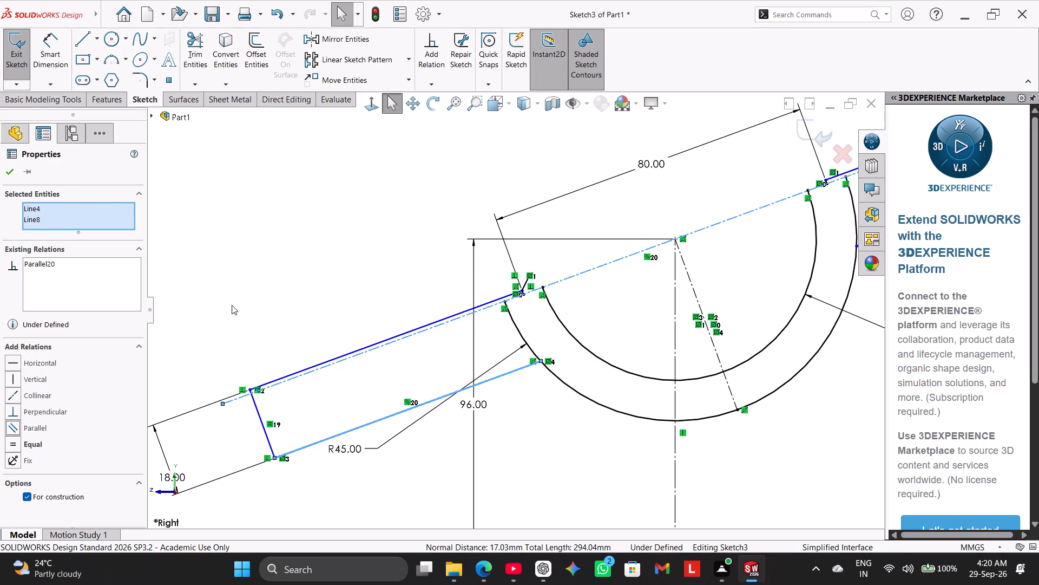
{"action": "left_click", "coordinate": [232, 302]}
{"action": "scroll", "coordinate": [272, 344], "scroll_direction": "up", "scroll_amount": 1}
{"action": "scroll", "coordinate": [339, 366], "scroll_direction": "down", "scroll_amount": 3}
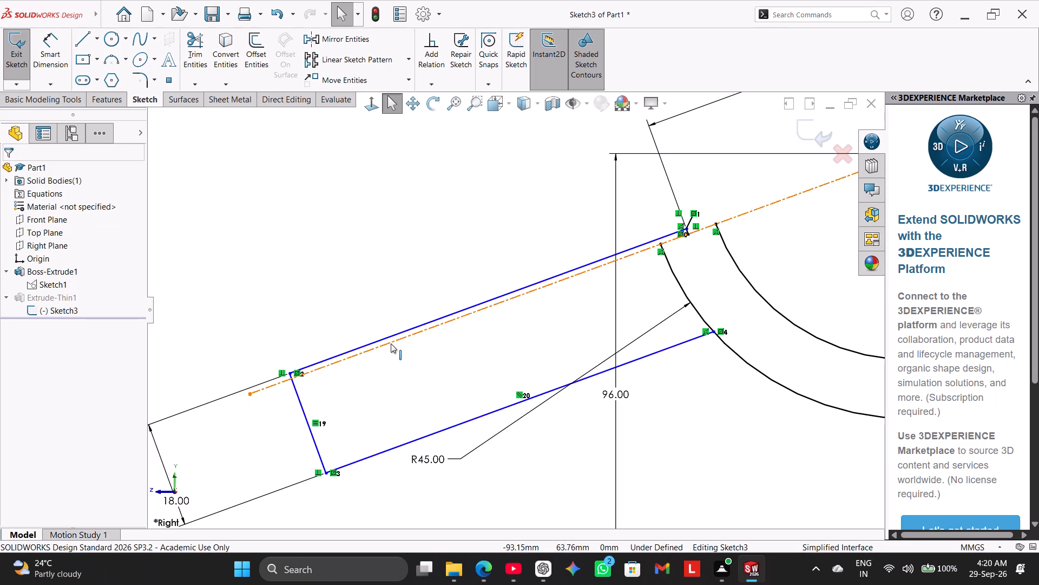
{"action": "left_click", "coordinate": [391, 342], "text": "ctrl"}
{"action": "left_click", "coordinate": [392, 334], "text": "ctrl"}
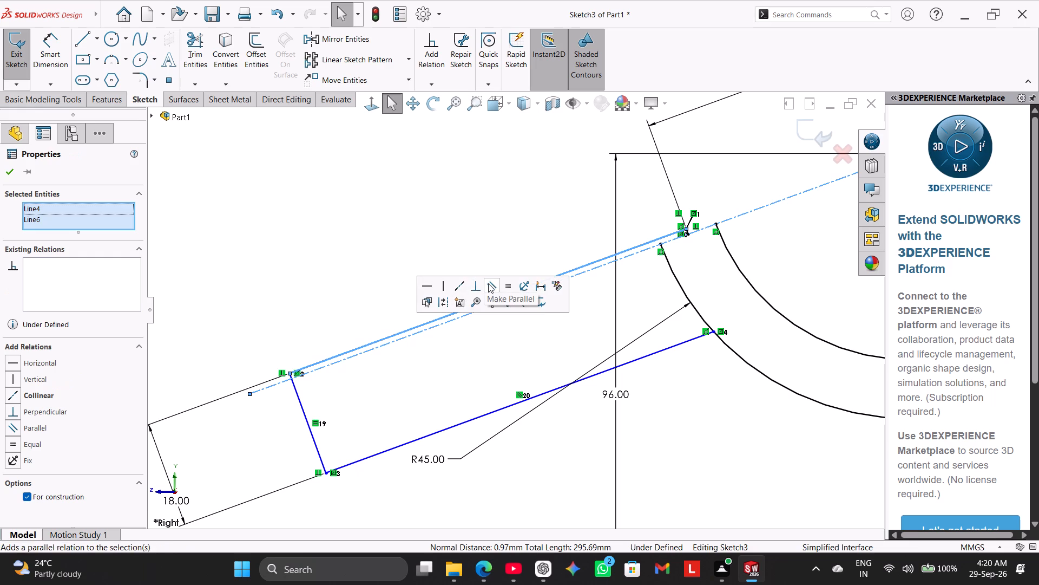
{"action": "left_click", "coordinate": [489, 284]}
{"action": "left_click", "coordinate": [376, 288]}
Add equal relations between the two arms' bottom long edges and between their top long edges.
{"action": "scroll", "coordinate": [508, 329], "scroll_direction": "up", "scroll_amount": 5}
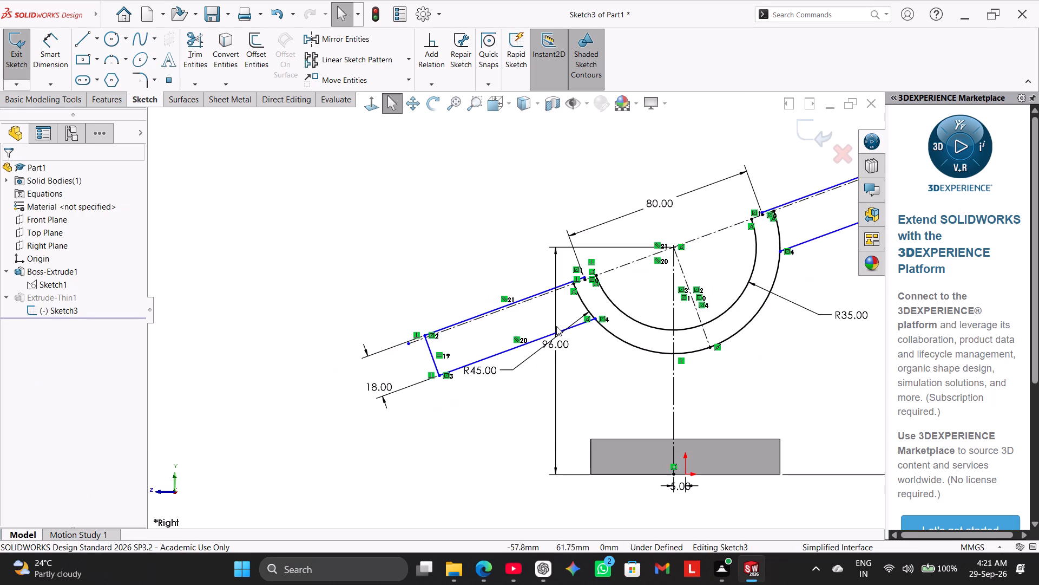
{"action": "scroll", "coordinate": [758, 323], "scroll_direction": "up", "scroll_amount": 2}
{"action": "scroll", "coordinate": [784, 280], "scroll_direction": "down", "scroll_amount": 3}
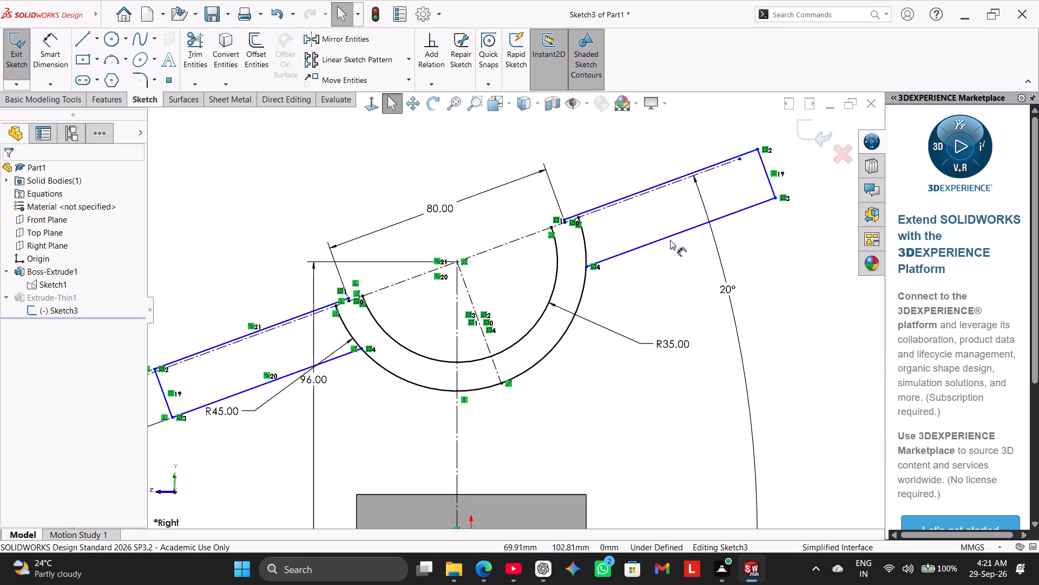
{"action": "left_click", "coordinate": [668, 236], "text": "ctrl"}
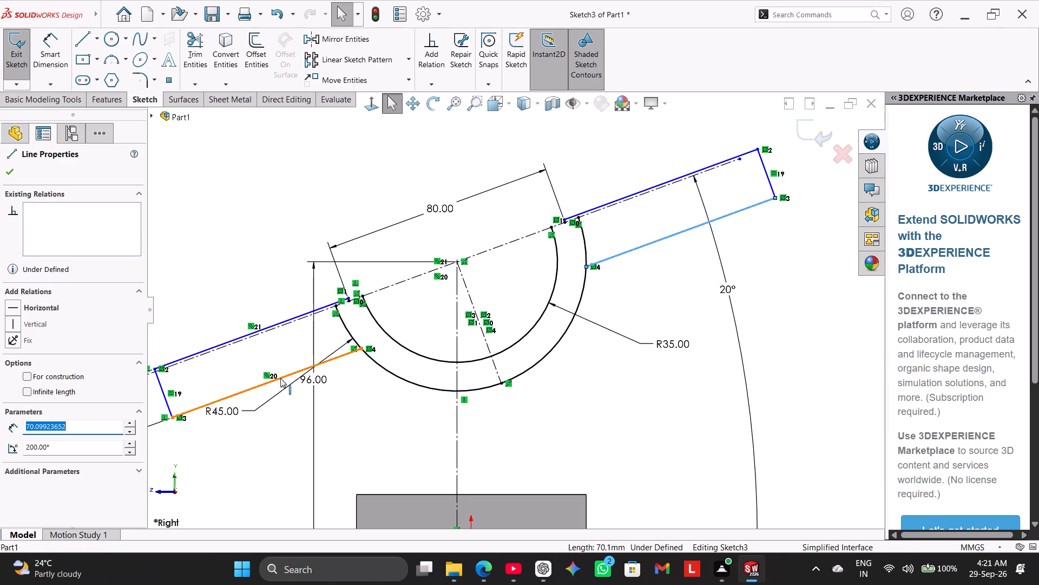
{"action": "left_click", "coordinate": [280, 378], "text": "ctrl"}
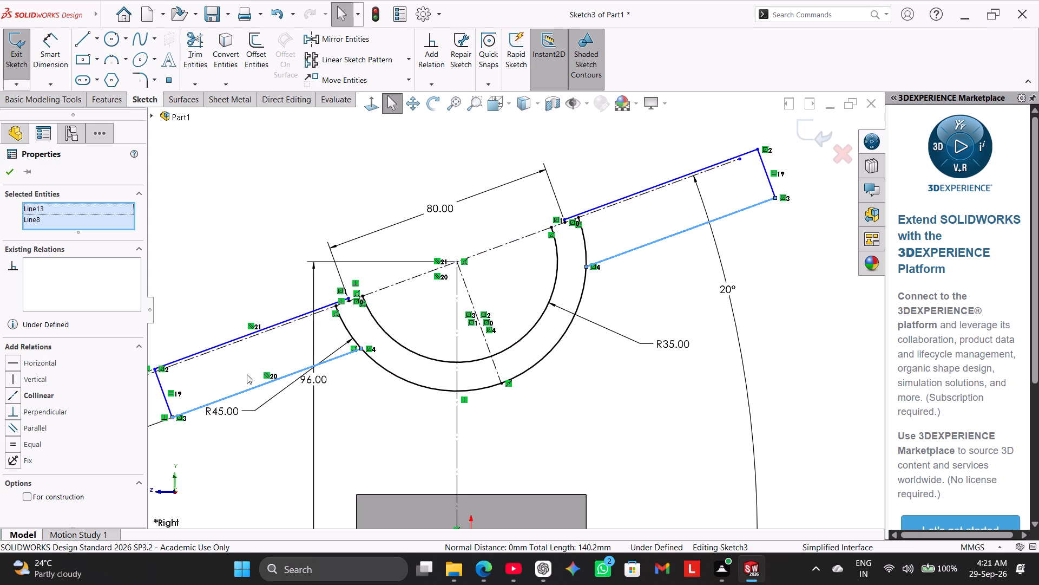
{"action": "left_click", "coordinate": [35, 441]}
{"action": "left_click", "coordinate": [184, 269]}
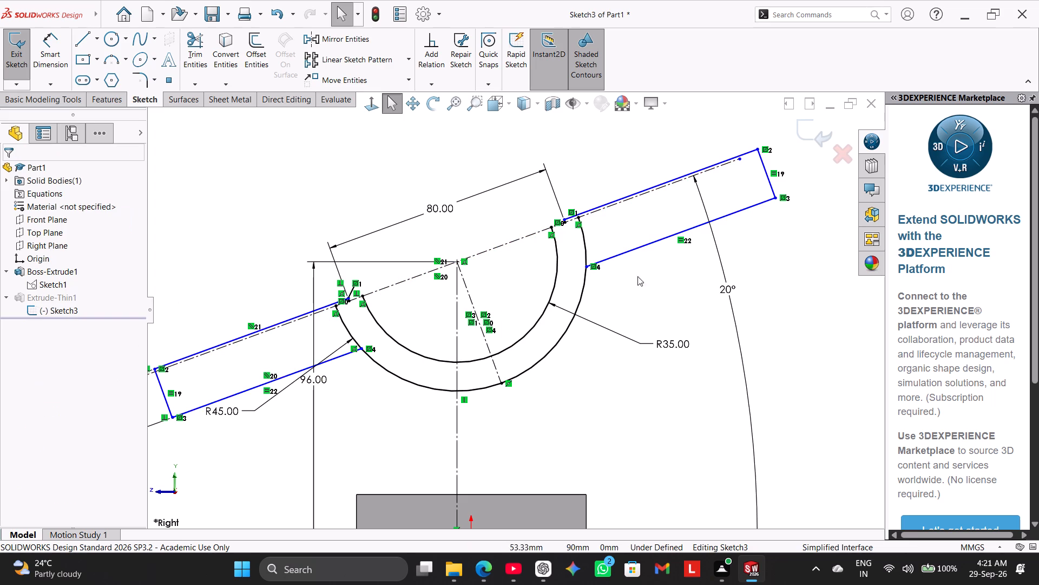
{"action": "scroll", "coordinate": [655, 228], "scroll_direction": "down", "scroll_amount": 3}
{"action": "left_click", "coordinate": [614, 178], "text": "ctrl"}
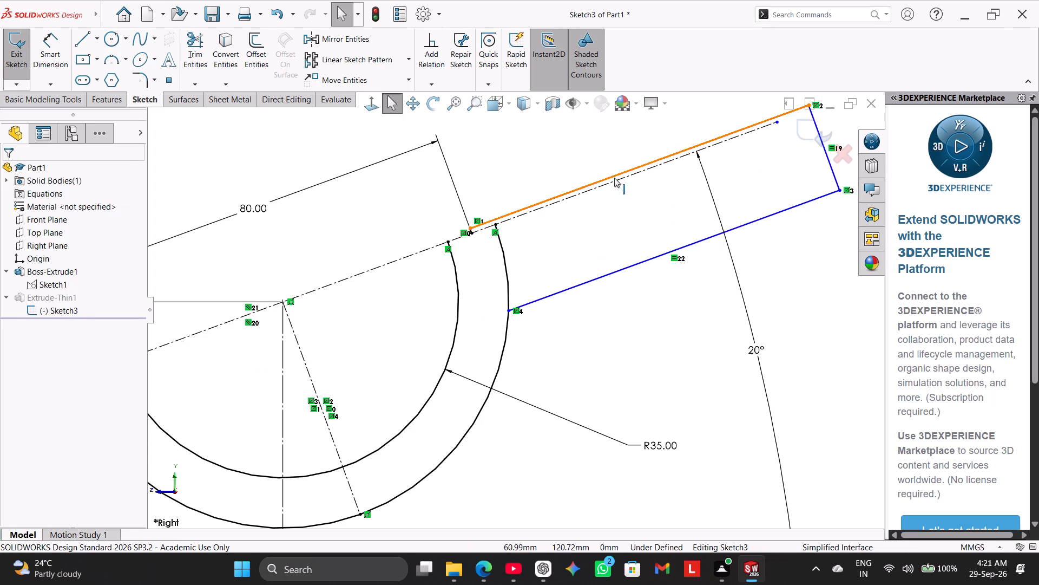
{"action": "scroll", "coordinate": [600, 265], "scroll_direction": "up", "scroll_amount": 4, "text": "ctrl"}
{"action": "left_click", "coordinate": [264, 352], "text": "ctrl"}
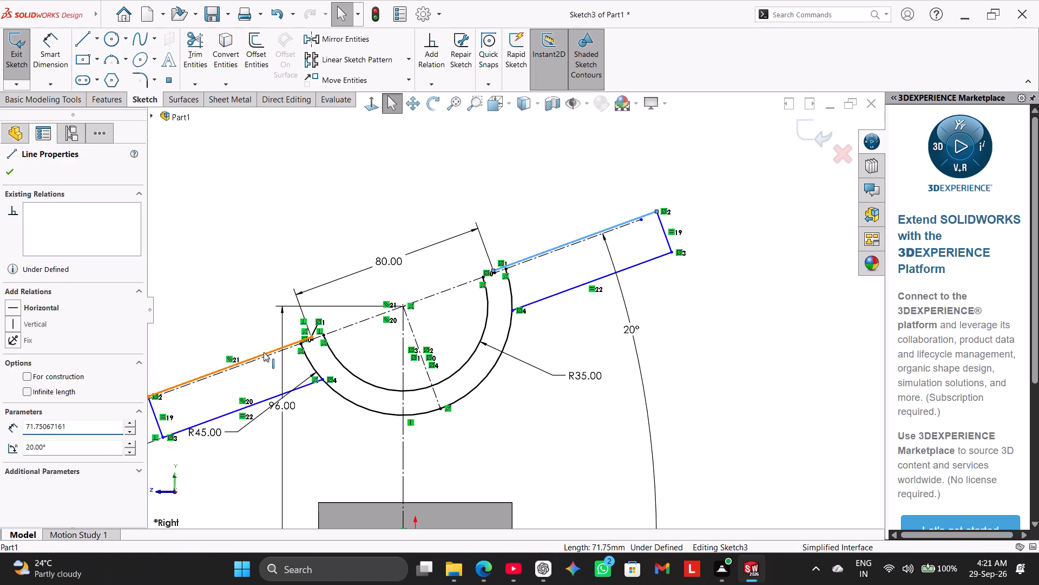
{"action": "left_click", "coordinate": [26, 441]}
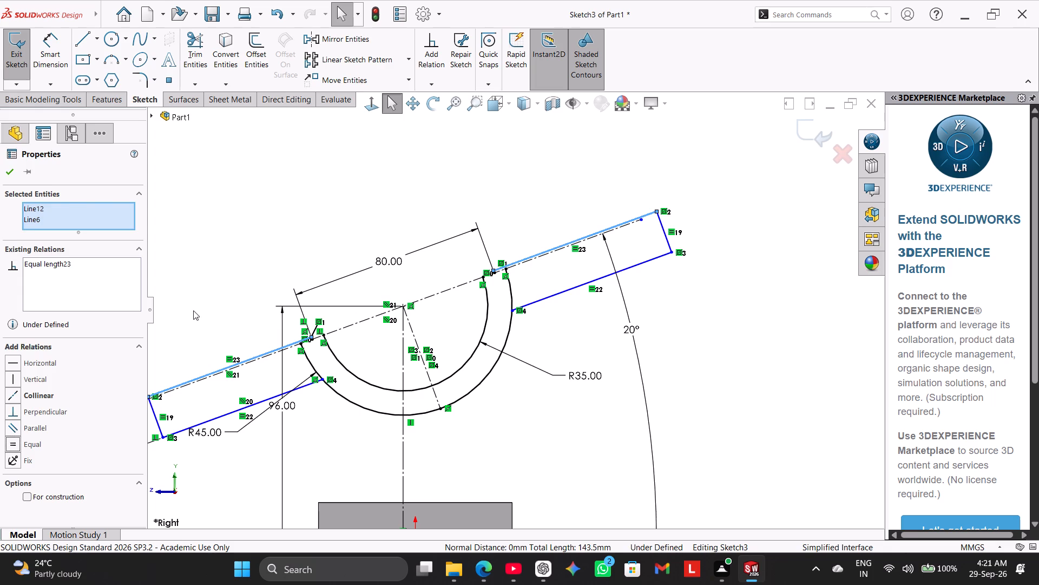
{"action": "left_click", "coordinate": [201, 299]}
Draw a line along the inclined centerline from the foot of the lower arm's short step to the R35 arc's endpoint.
{"action": "scroll", "coordinate": [233, 316], "scroll_direction": "up", "scroll_amount": 2}
{"action": "scroll", "coordinate": [240, 320], "scroll_direction": "down", "scroll_amount": 2}
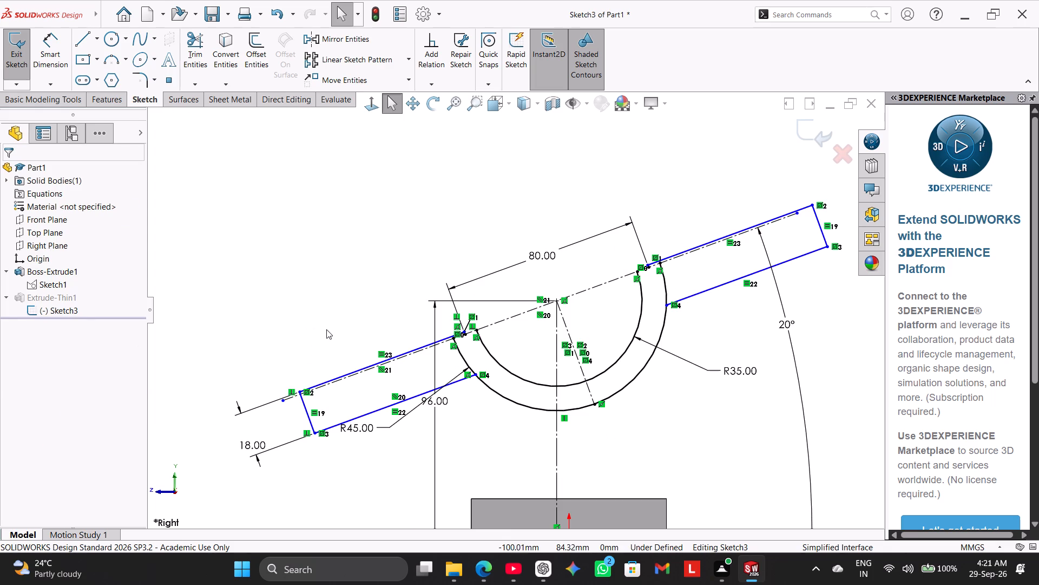
{"action": "scroll", "coordinate": [552, 338], "scroll_direction": "down", "scroll_amount": 1}
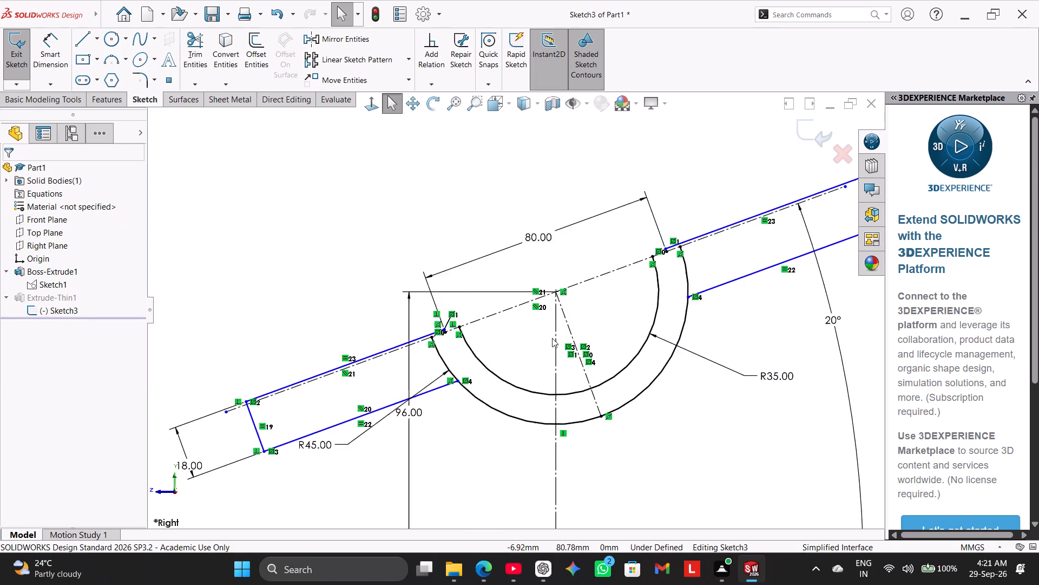
{"action": "scroll", "coordinate": [552, 338], "scroll_direction": "down", "scroll_amount": 1}
{"action": "scroll", "coordinate": [613, 272], "scroll_direction": "down", "scroll_amount": 4}
{"action": "scroll", "coordinate": [624, 266], "scroll_direction": "up", "scroll_amount": 2}
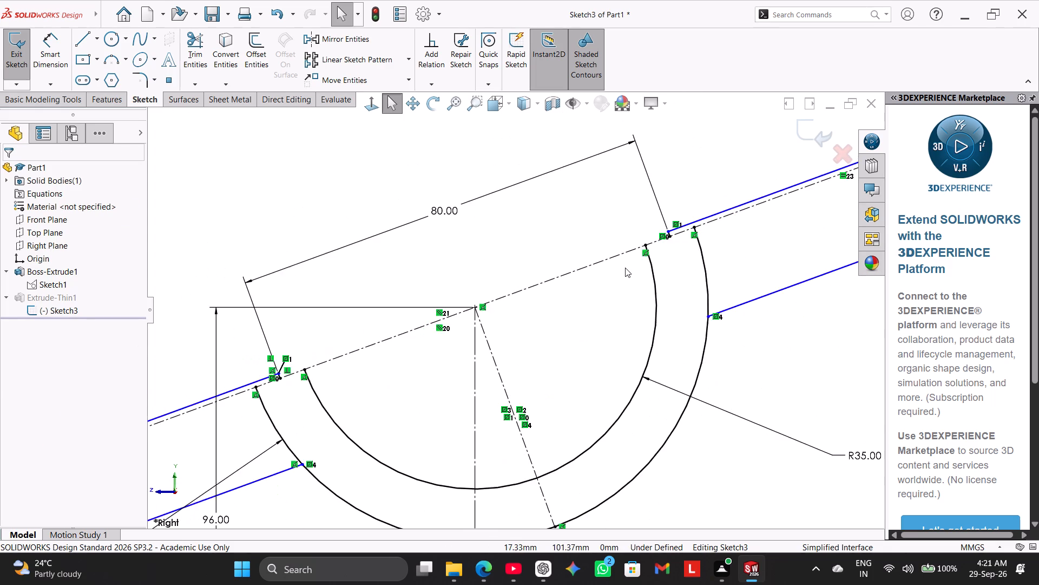
{"action": "scroll", "coordinate": [625, 268], "scroll_direction": "up", "scroll_amount": 2}
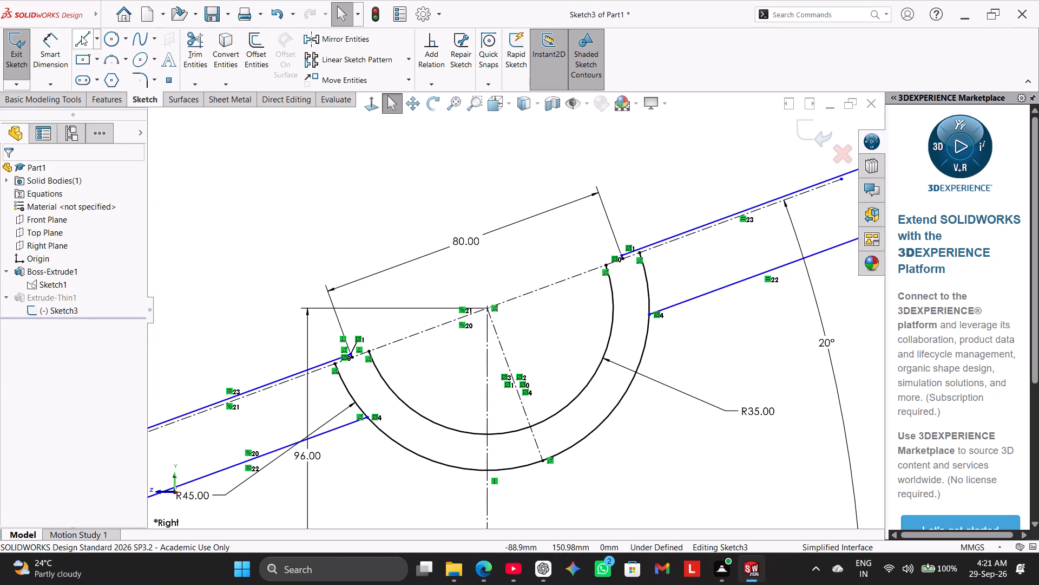
{"action": "left_click", "coordinate": [81, 36]}
{"action": "scroll", "coordinate": [344, 266], "scroll_direction": "down", "scroll_amount": 7}
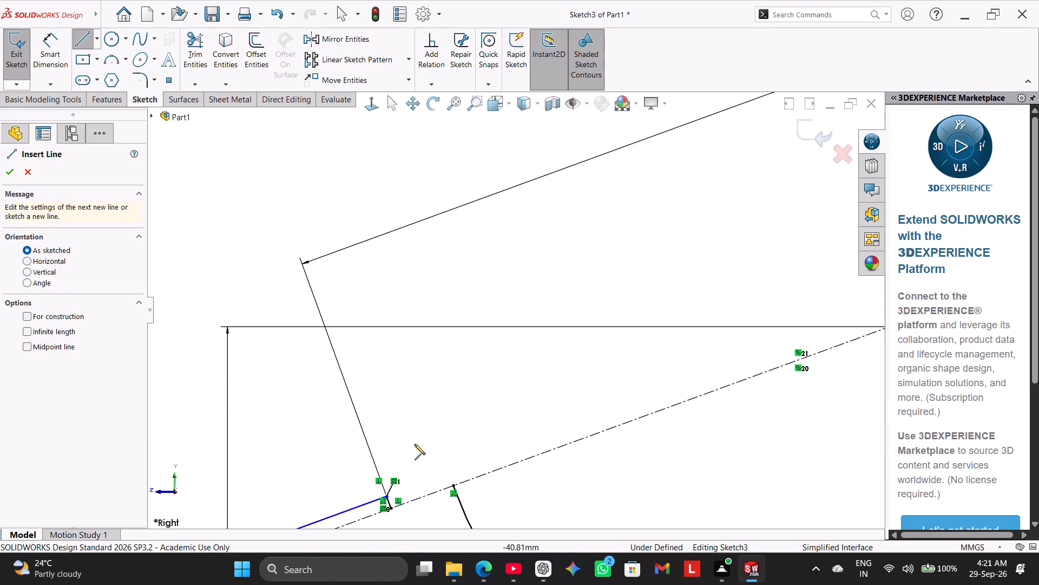
{"action": "left_click", "coordinate": [392, 510]}
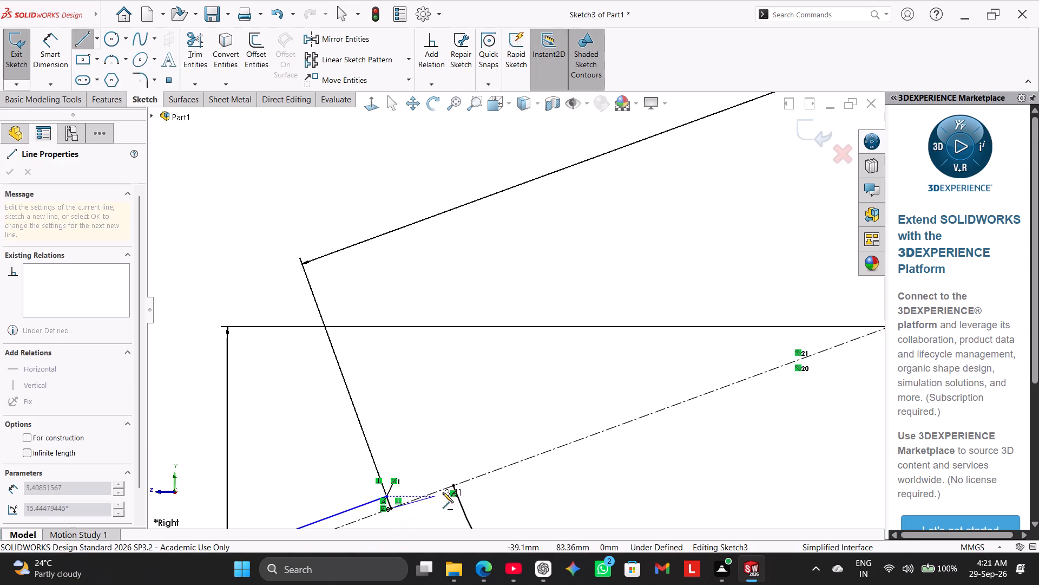
{"action": "left_click", "coordinate": [450, 485]}
{"action": "middle_click", "coordinate": [435, 430]}
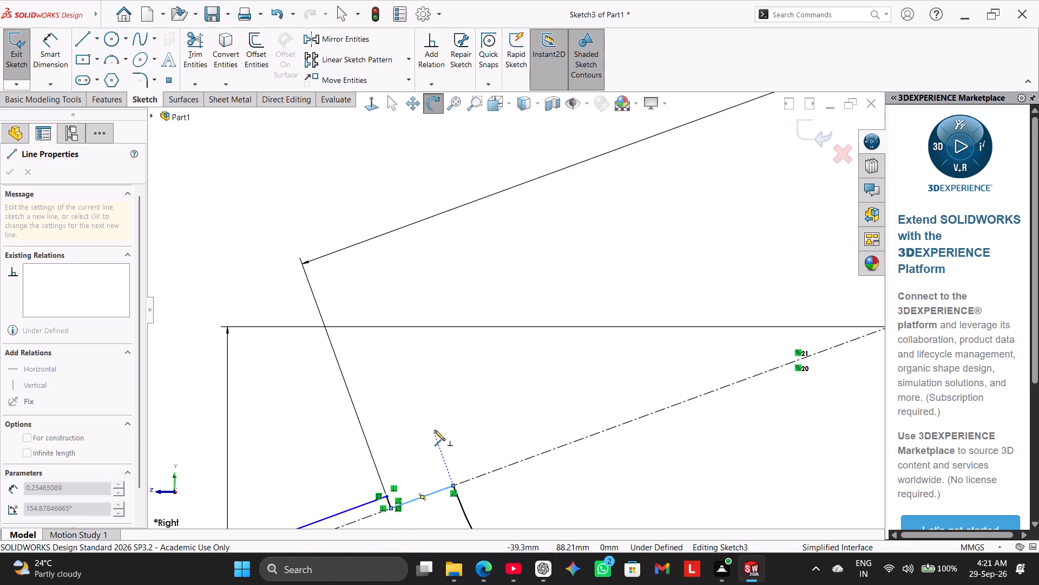
{"action": "right_click", "coordinate": [435, 430]}
{"action": "left_click", "coordinate": [455, 439]}
{"action": "scroll", "coordinate": [524, 461], "scroll_direction": "up", "scroll_amount": 3}
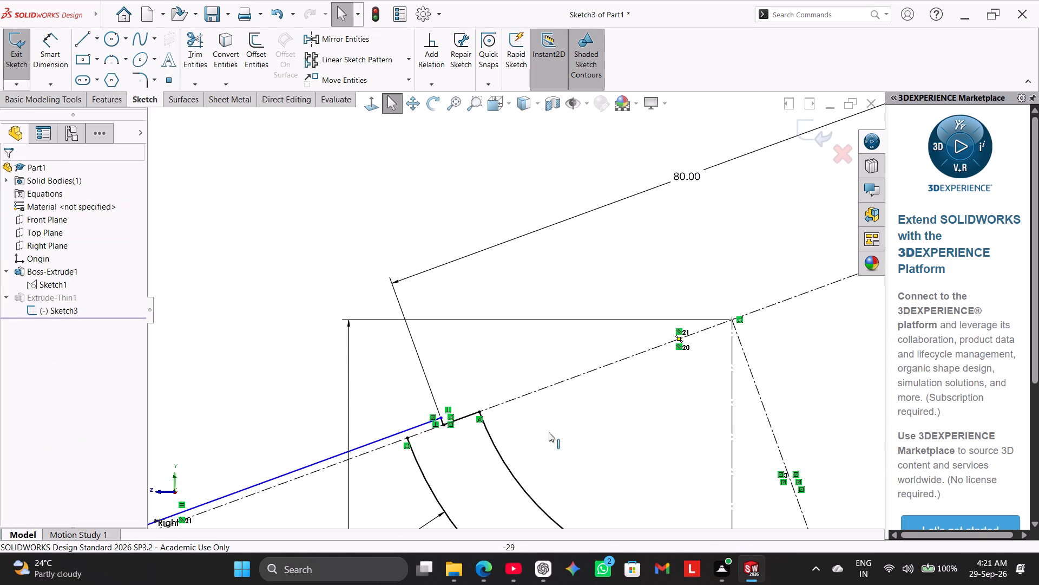
{"action": "scroll", "coordinate": [593, 418], "scroll_direction": "up", "scroll_amount": 3}
{"action": "scroll", "coordinate": [817, 274], "scroll_direction": "down", "scroll_amount": 2}
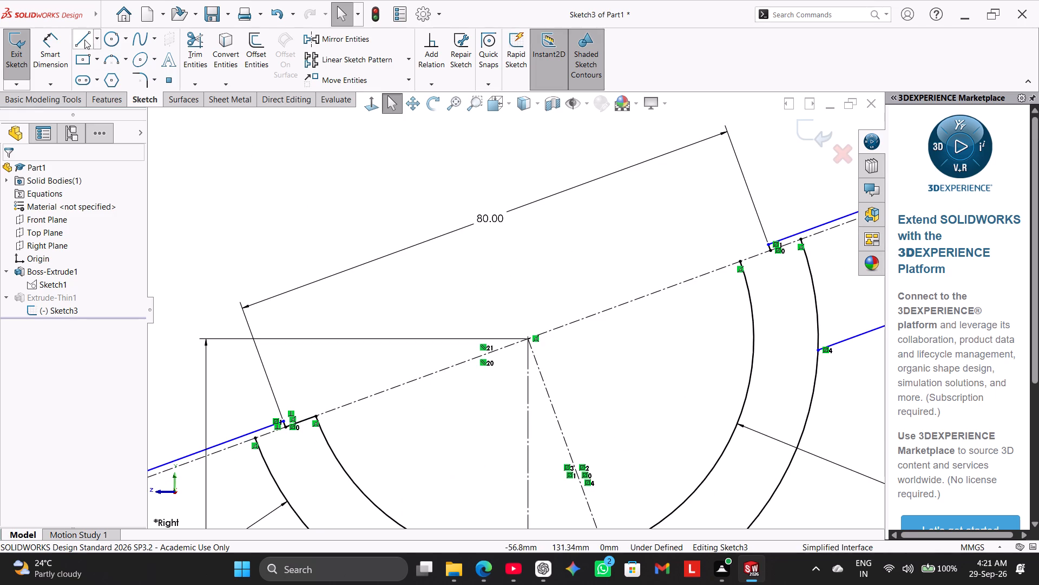
Draw a line about 5 mm long along the inclined centerline from the foot of the upper arm's short step to the R35 arc's endpoint.
{"action": "left_click", "coordinate": [84, 39]}
{"action": "scroll", "coordinate": [794, 297], "scroll_direction": "down", "scroll_amount": 3}
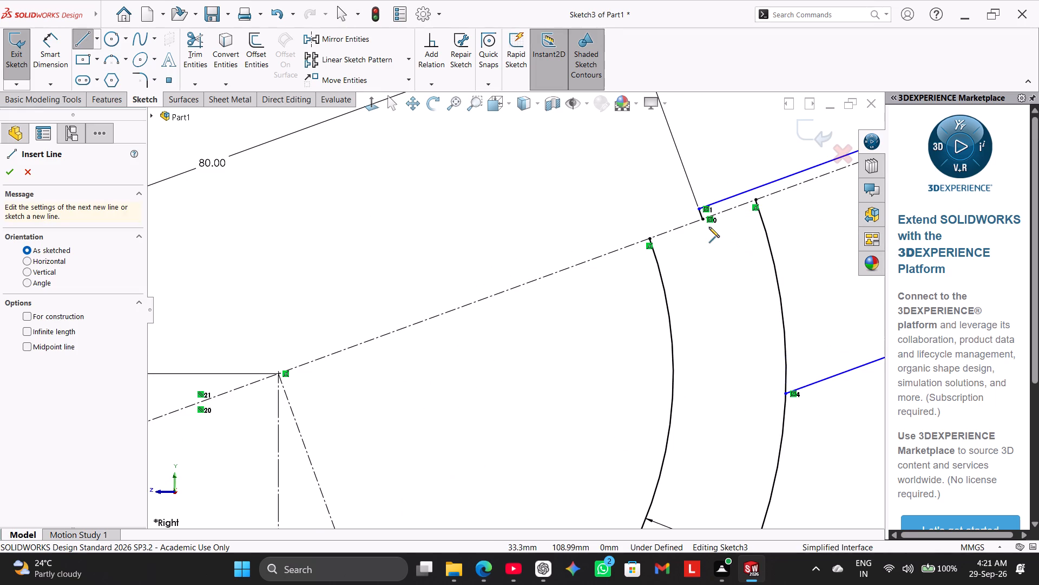
{"action": "left_click", "coordinate": [703, 220]}
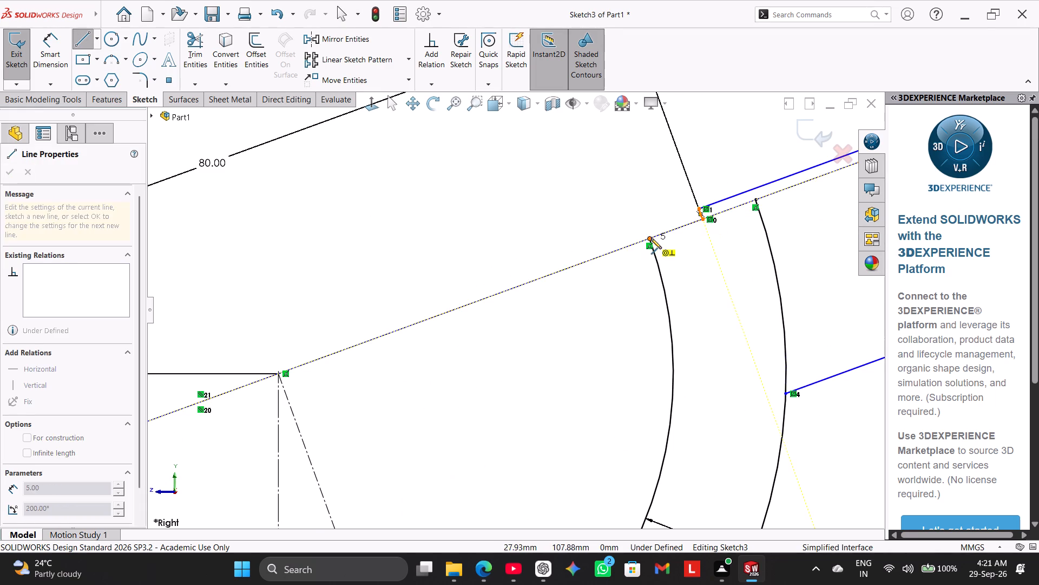
{"action": "left_click", "coordinate": [651, 238]}
{"action": "right_click_drag", "start_coordinate": [568, 205], "coordinate": [575, 206]}
{"action": "left_click", "coordinate": [599, 212]}
Dimension the distance between the inclined centerline and the lower arm's top long edge as 3 mm.
{"action": "scroll", "coordinate": [538, 348], "scroll_direction": "up", "scroll_amount": 2}
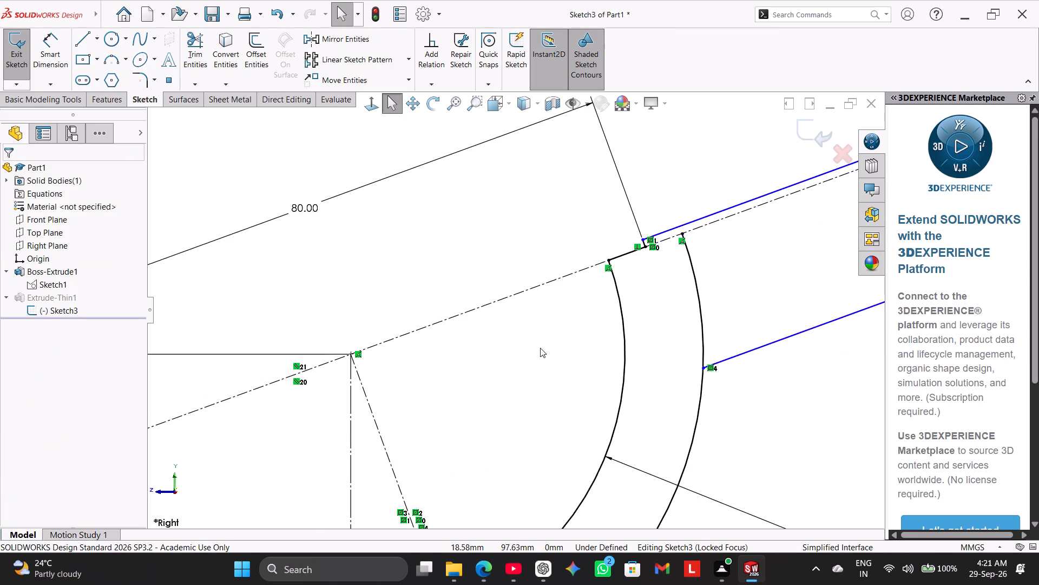
{"action": "scroll", "coordinate": [540, 348], "scroll_direction": "up", "scroll_amount": 4}
{"action": "scroll", "coordinate": [354, 400], "scroll_direction": "up", "scroll_amount": 2}
{"action": "scroll", "coordinate": [283, 409], "scroll_direction": "down", "scroll_amount": 3}
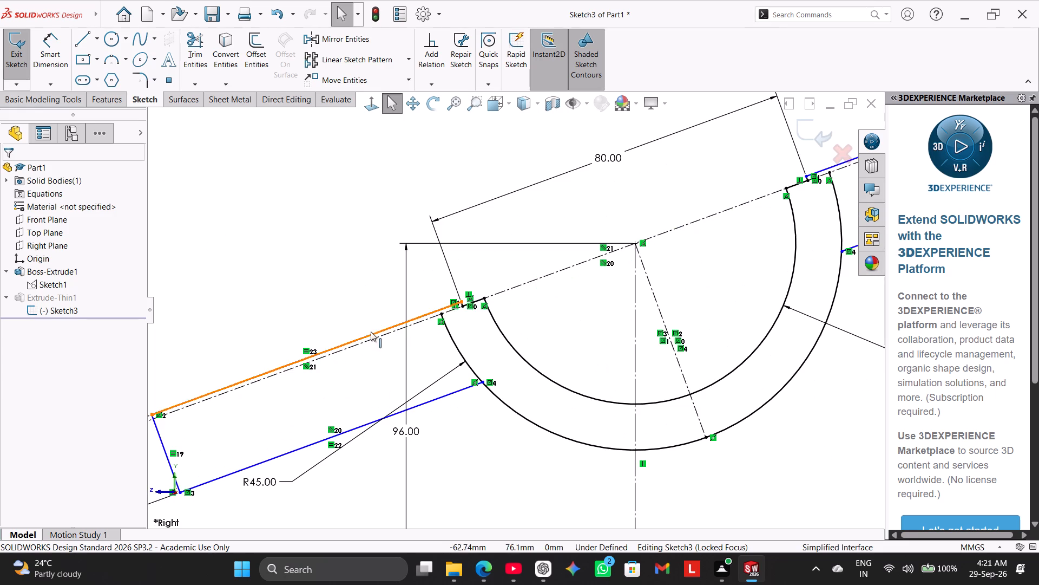
{"action": "scroll", "coordinate": [410, 342], "scroll_direction": "down", "scroll_amount": 3}
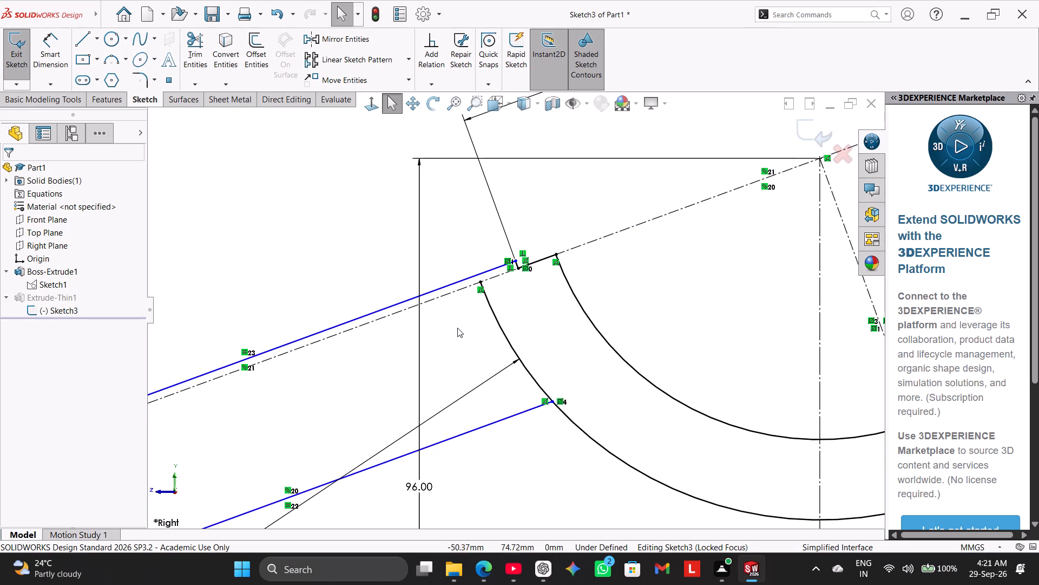
{"action": "scroll", "coordinate": [535, 302], "scroll_direction": "down", "scroll_amount": 2}
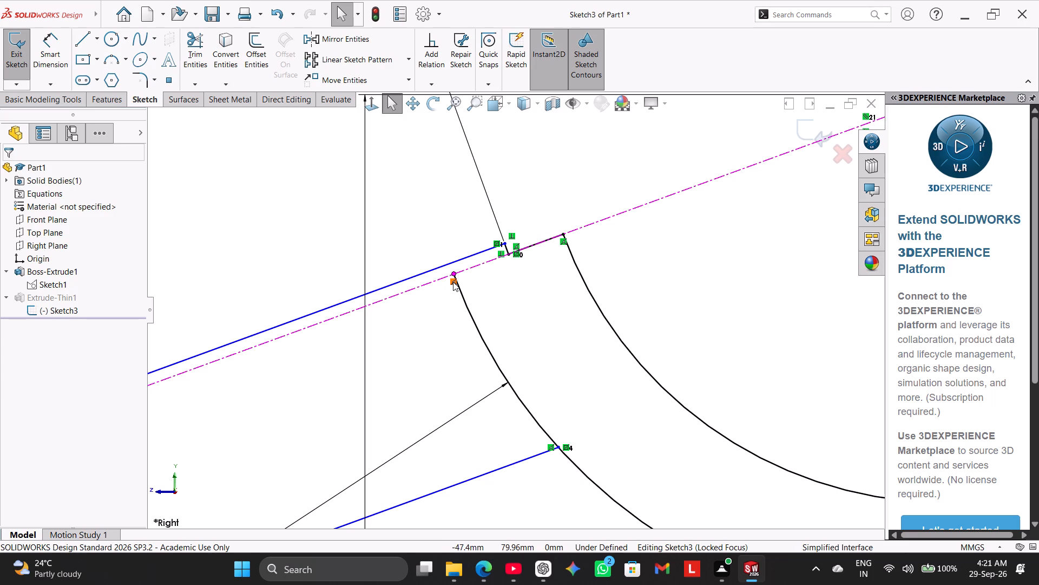
{"action": "scroll", "coordinate": [453, 304], "scroll_direction": "up", "scroll_amount": 6}
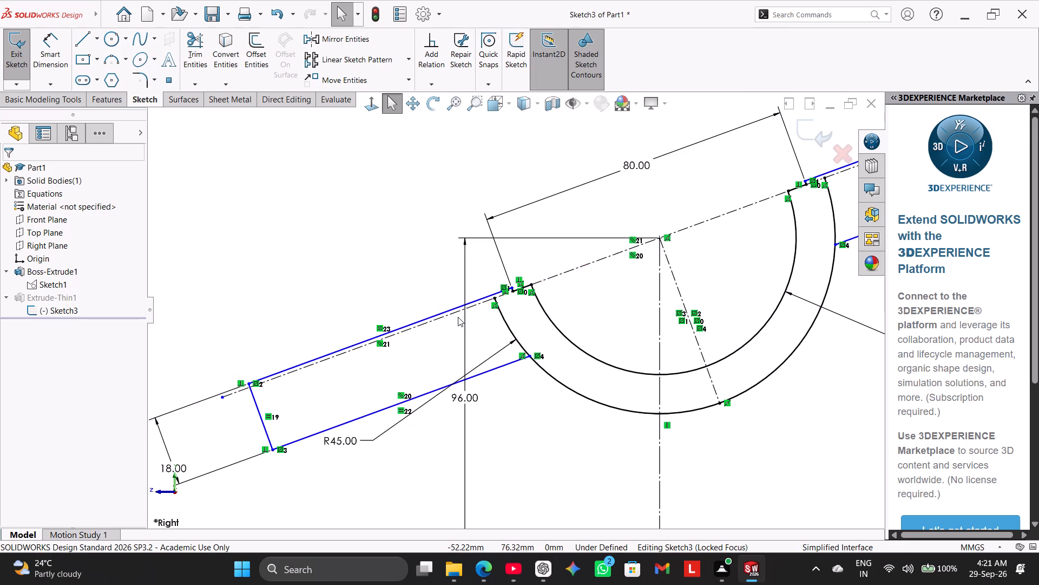
{"action": "left_click", "coordinate": [62, 55]}
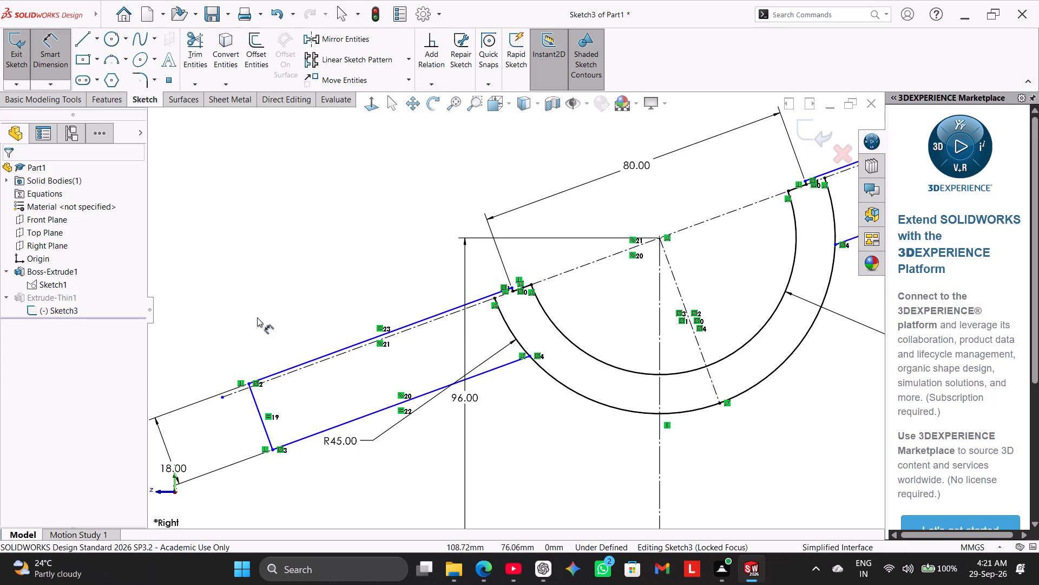
{"action": "scroll", "coordinate": [264, 327], "scroll_direction": "down", "scroll_amount": 4}
{"action": "left_click", "coordinate": [323, 421]}
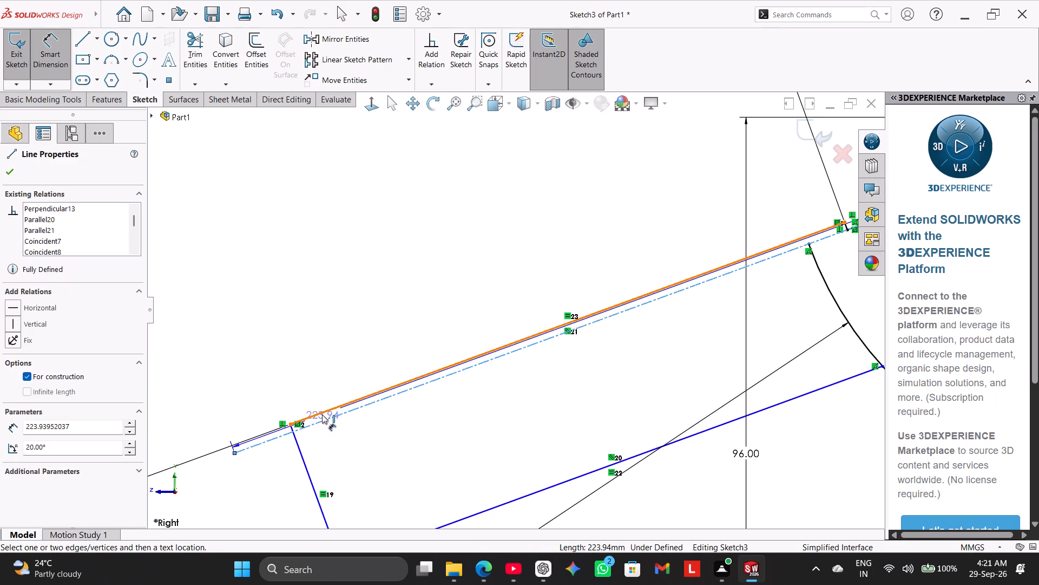
{"action": "left_click", "coordinate": [322, 413]}
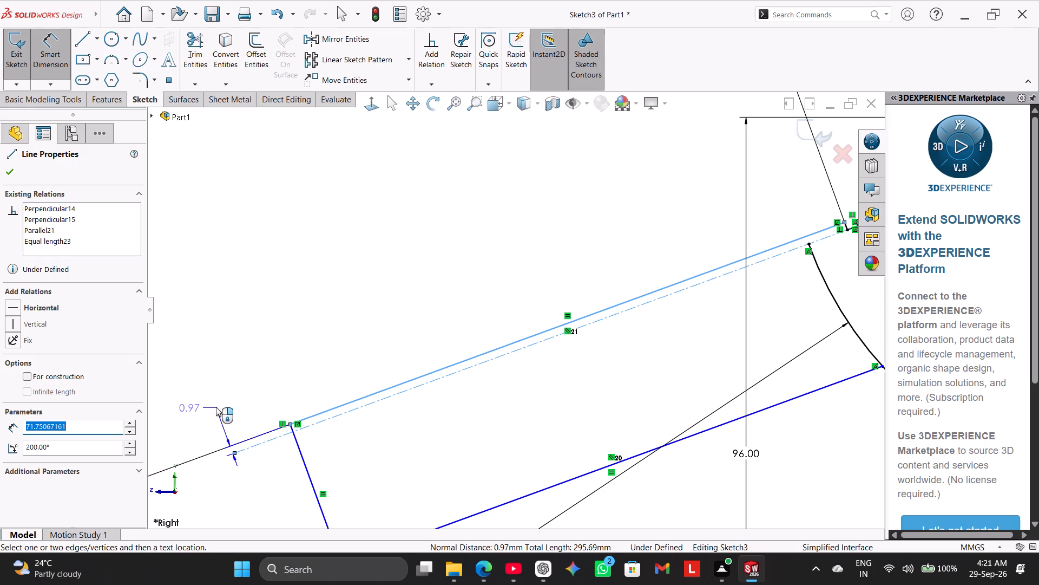
{"action": "left_click", "coordinate": [216, 407]}
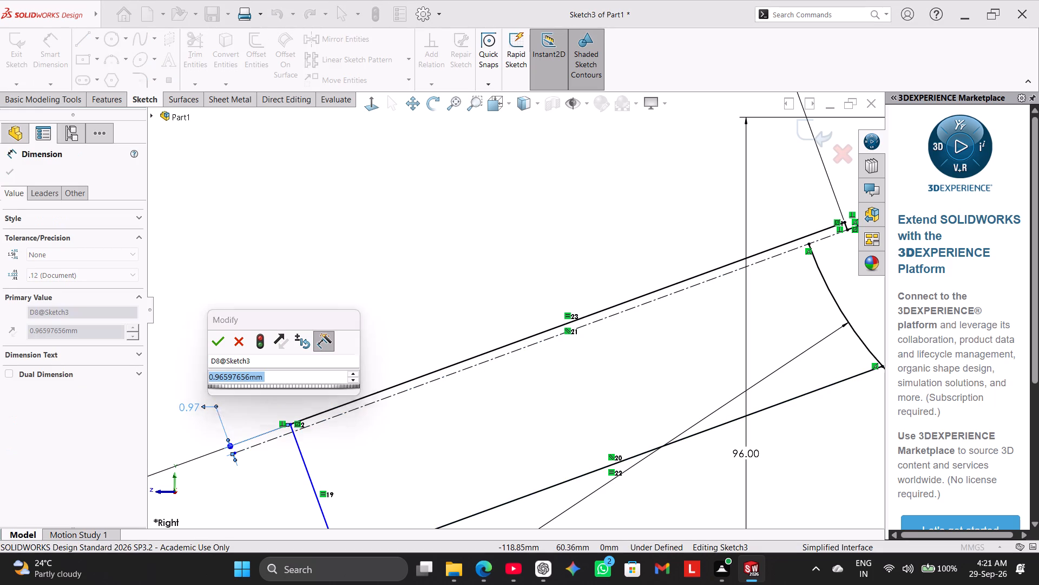
{"action": "key", "text": "3"}
{"action": "key", "text": "Return"}
{"action": "scroll", "coordinate": [429, 297], "scroll_direction": "up", "scroll_amount": 3}
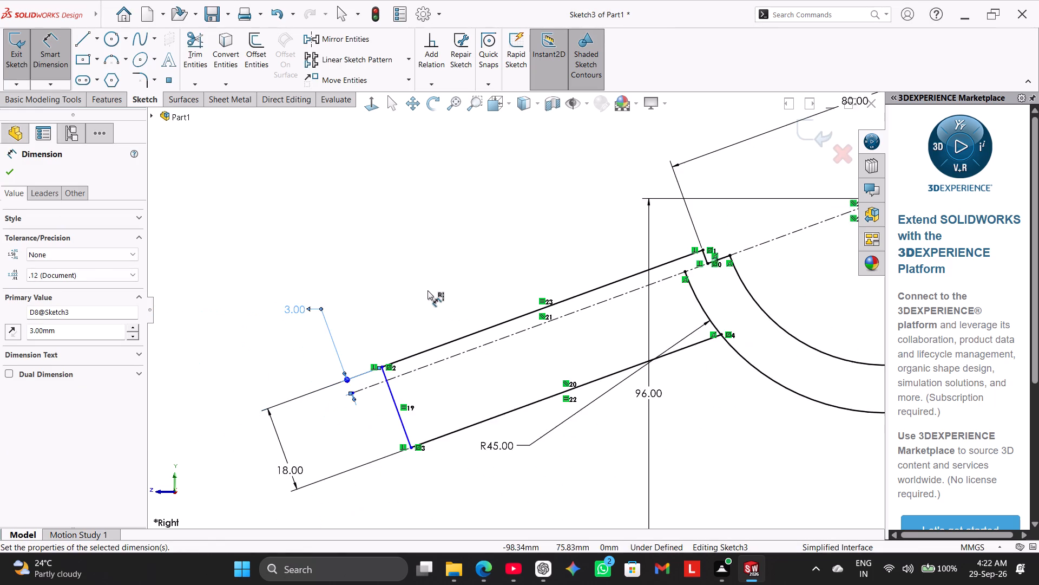
{"action": "scroll", "coordinate": [428, 290], "scroll_direction": "up", "scroll_amount": 1}
{"action": "right_click", "coordinate": [378, 252]}
{"action": "left_click", "coordinate": [426, 292]}
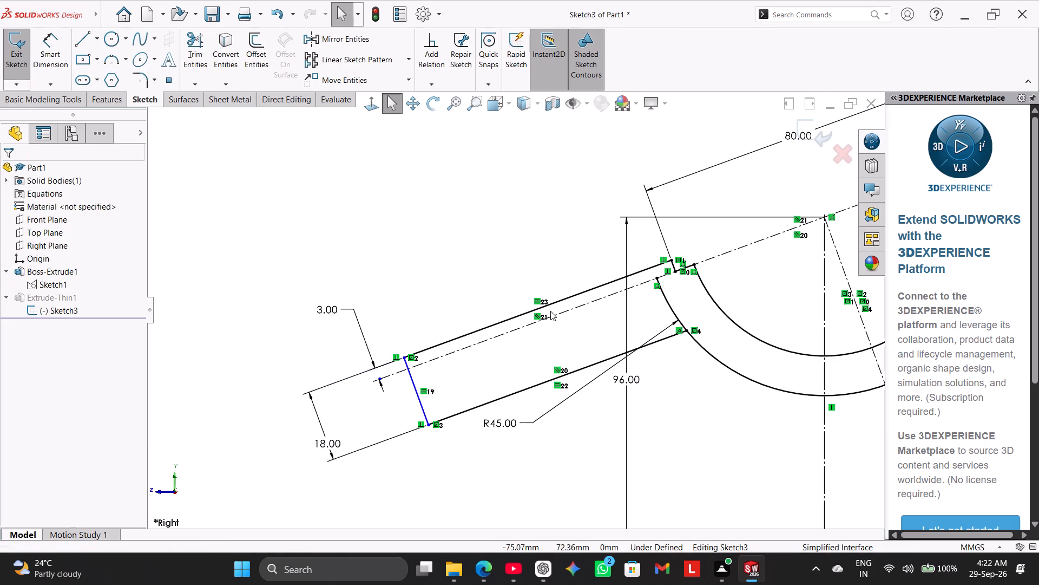
Delete the coincident relation at the R45 arc's endpoint beside the lower arm and try to move that endpoint up off the inclined centerline.
{"action": "scroll", "coordinate": [554, 311], "scroll_direction": "up", "scroll_amount": 4}
{"action": "scroll", "coordinate": [801, 238], "scroll_direction": "up", "scroll_amount": 2}
{"action": "scroll", "coordinate": [721, 236], "scroll_direction": "down", "scroll_amount": 3}
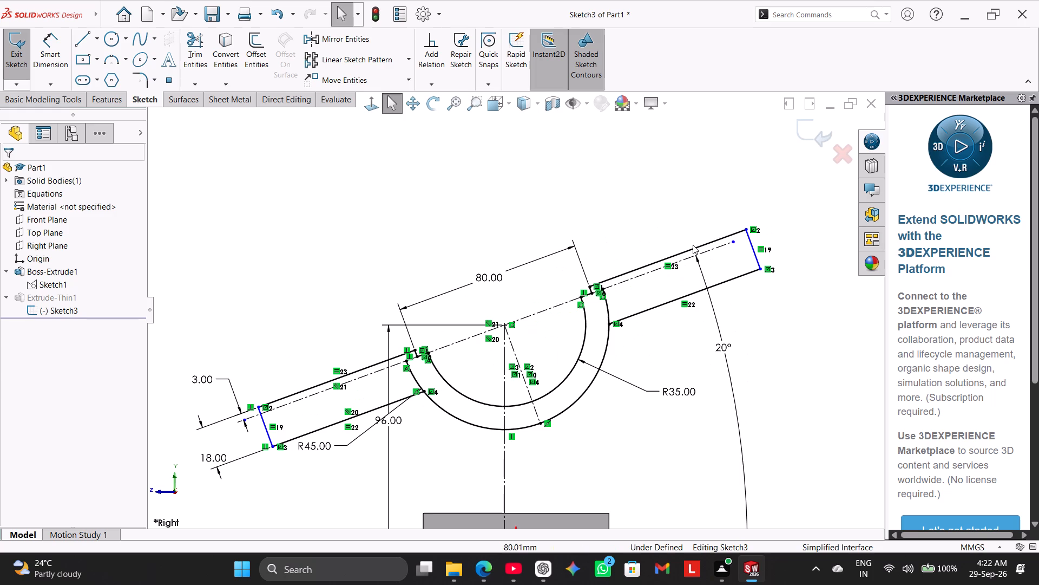
{"action": "scroll", "coordinate": [341, 314], "scroll_direction": "up", "scroll_amount": 1}
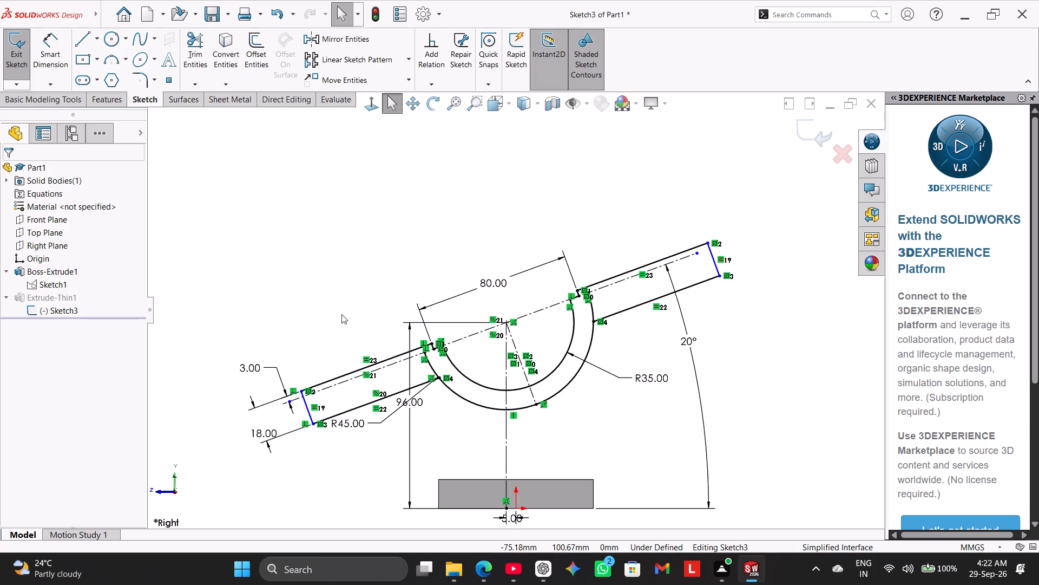
{"action": "scroll", "coordinate": [341, 314], "scroll_direction": "down", "scroll_amount": 2}
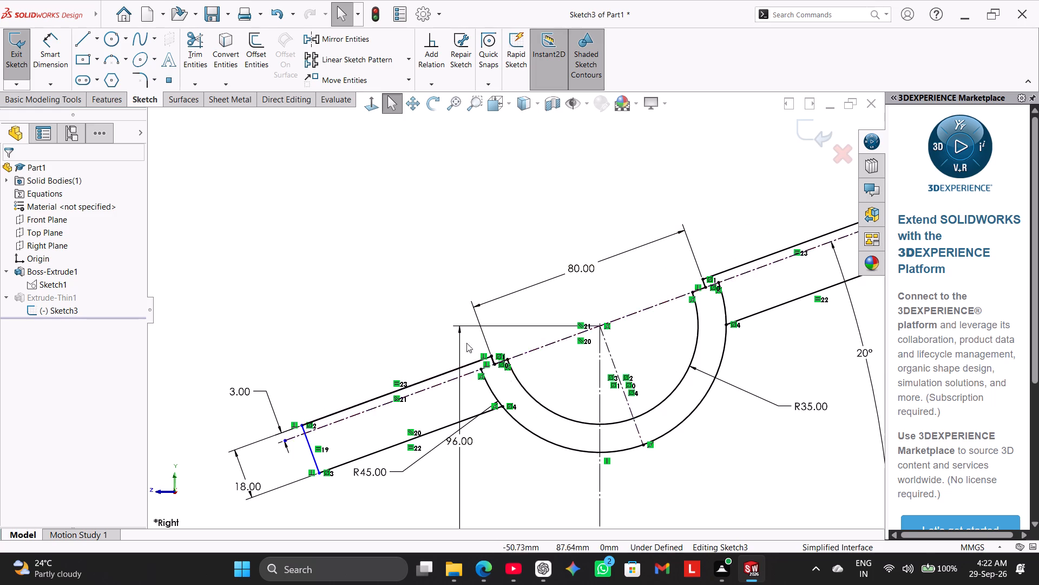
{"action": "scroll", "coordinate": [458, 329], "scroll_direction": "down", "scroll_amount": 3}
{"action": "right_click", "coordinate": [507, 406]}
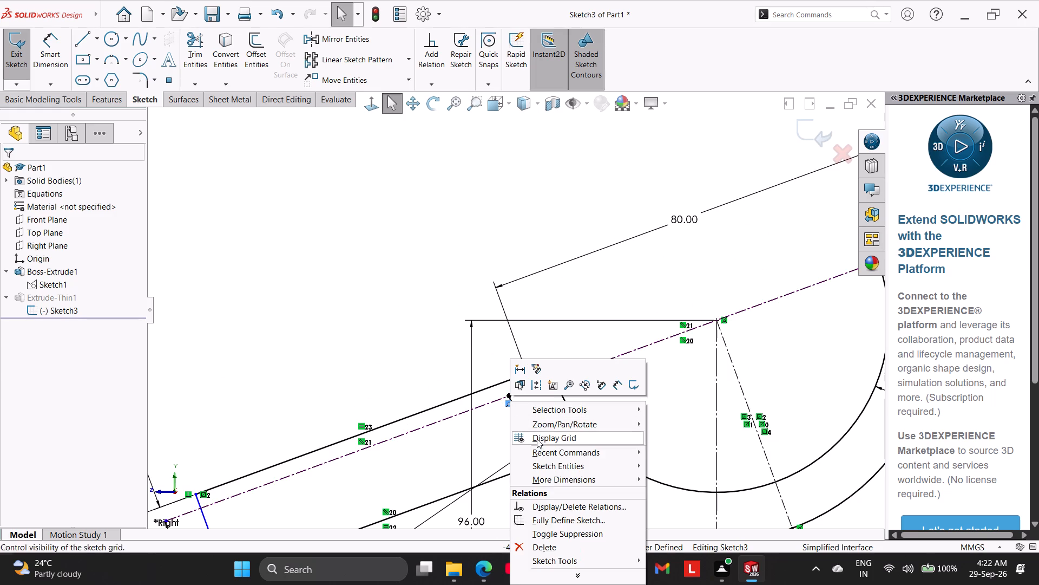
{"action": "left_click", "coordinate": [546, 546]}
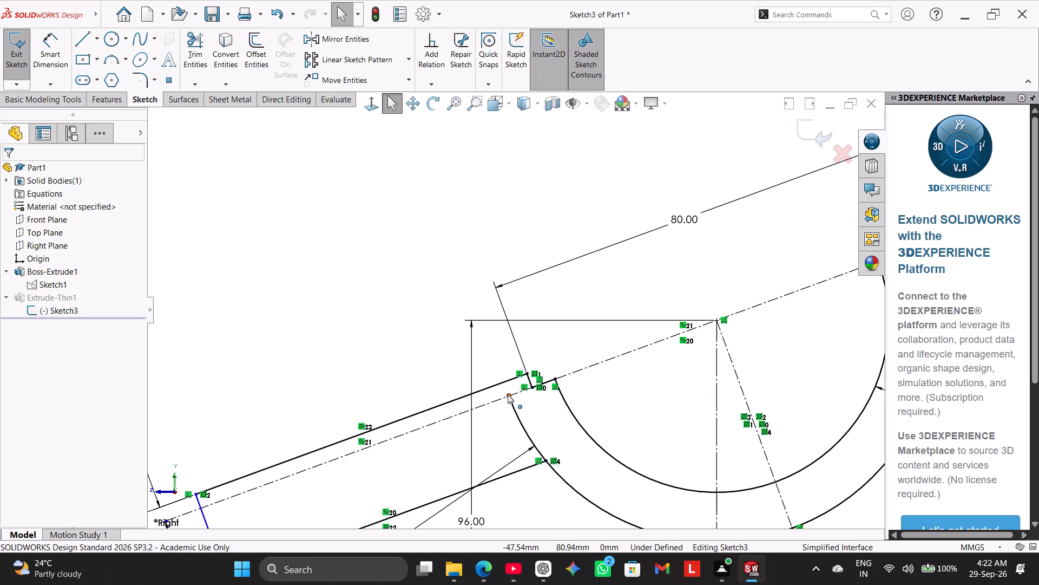
{"action": "left_click_drag", "start_coordinate": [508, 394], "coordinate": [501, 372]}
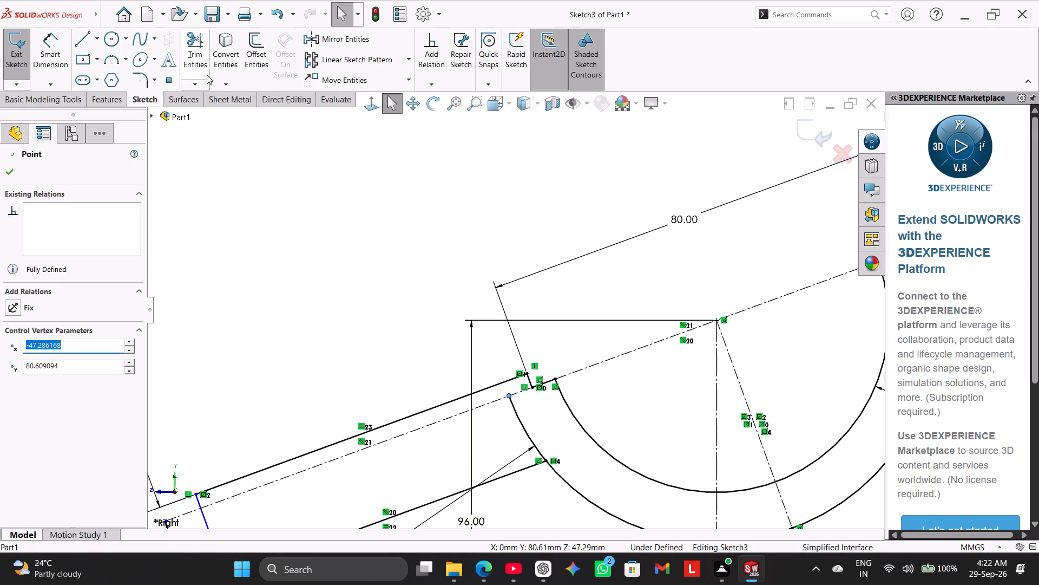
Extend the R45 arc's end beside the lower arm up to that arm's top long edge.
{"action": "left_click", "coordinate": [198, 86]}
{"action": "left_click", "coordinate": [220, 109]}
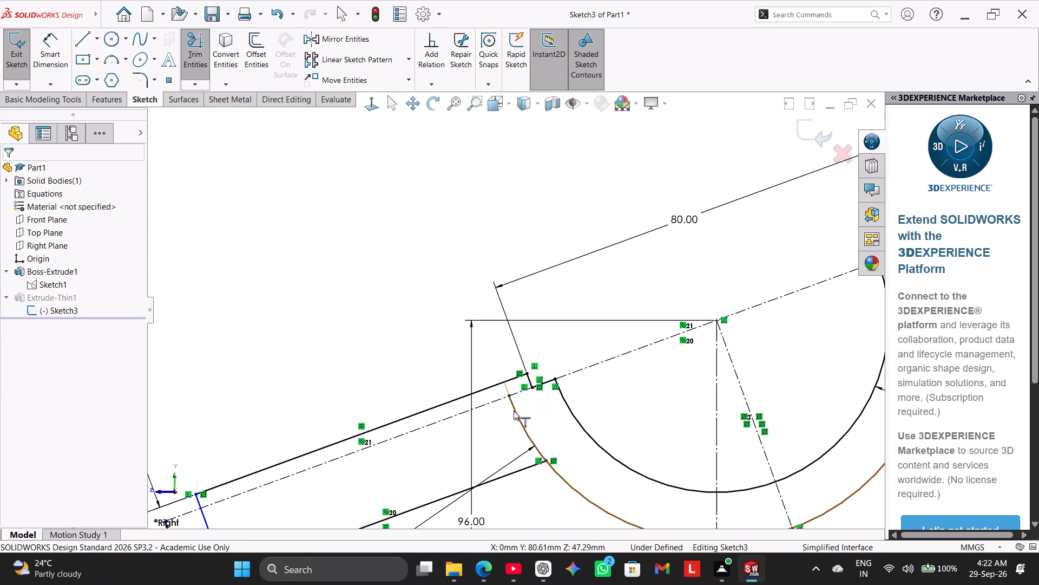
{"action": "left_click", "coordinate": [514, 411]}
{"action": "left_click", "coordinate": [547, 297]}
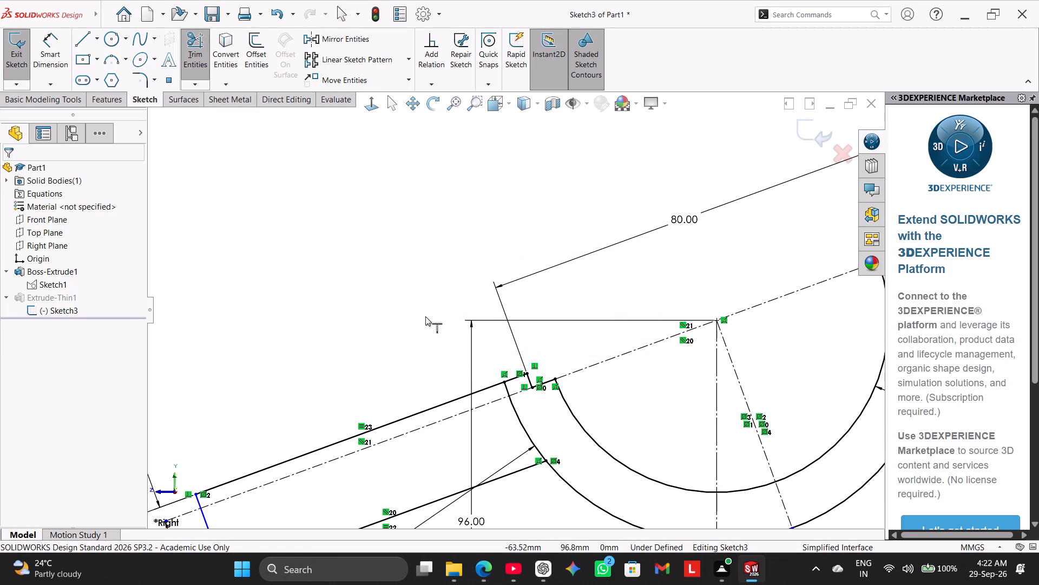
{"action": "right_click", "coordinate": [365, 306]}
{"action": "left_click", "coordinate": [422, 337]}
Extend the R45 arc's other end up to the upper arm's top long edge.
{"action": "scroll", "coordinate": [545, 336], "scroll_direction": "up", "scroll_amount": 4}
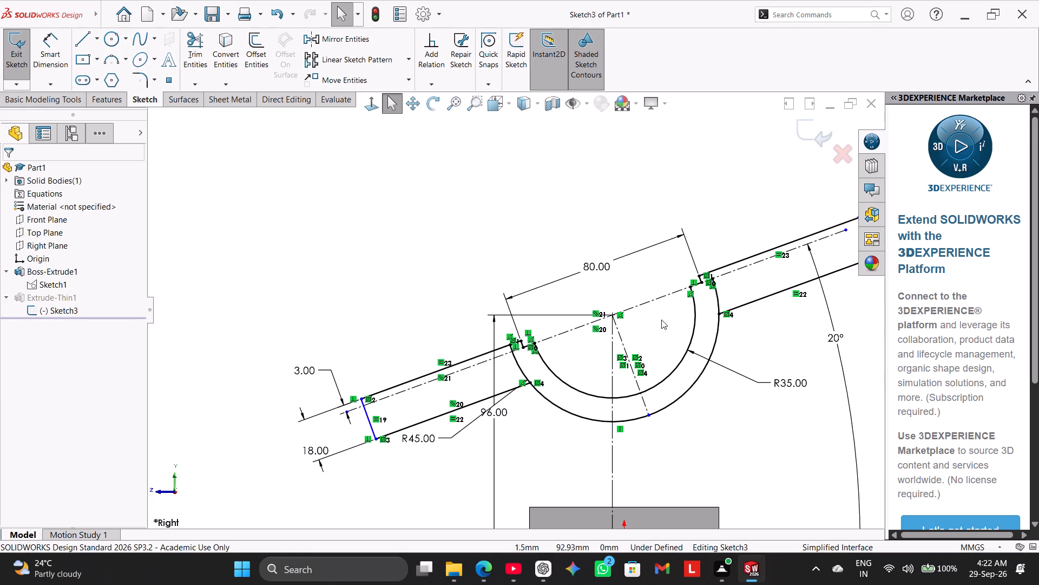
{"action": "scroll", "coordinate": [817, 281], "scroll_direction": "down", "scroll_amount": 2}
{"action": "left_click", "coordinate": [195, 83]}
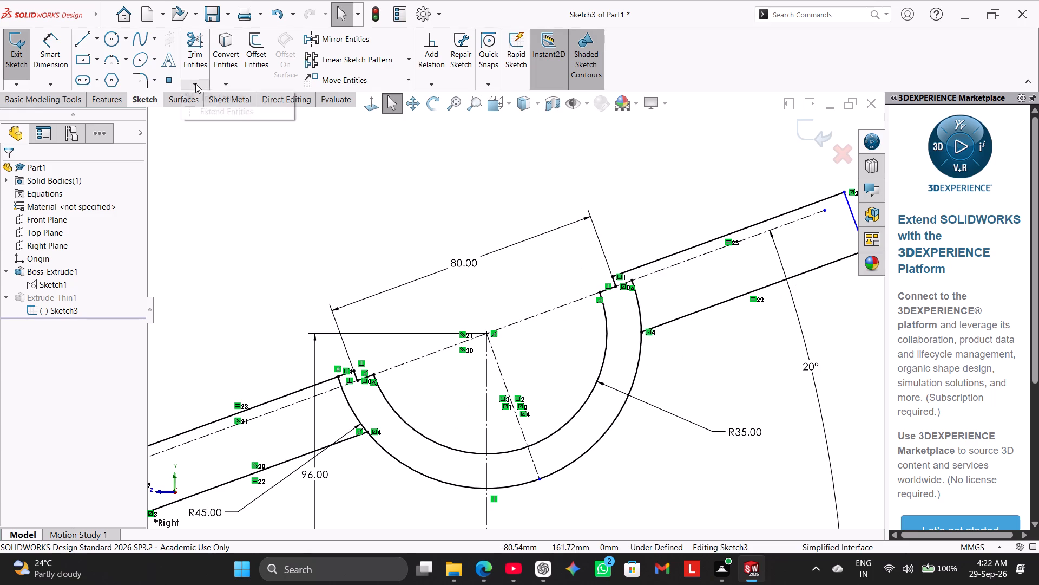
{"action": "left_click", "coordinate": [234, 111]}
{"action": "left_click", "coordinate": [636, 296]}
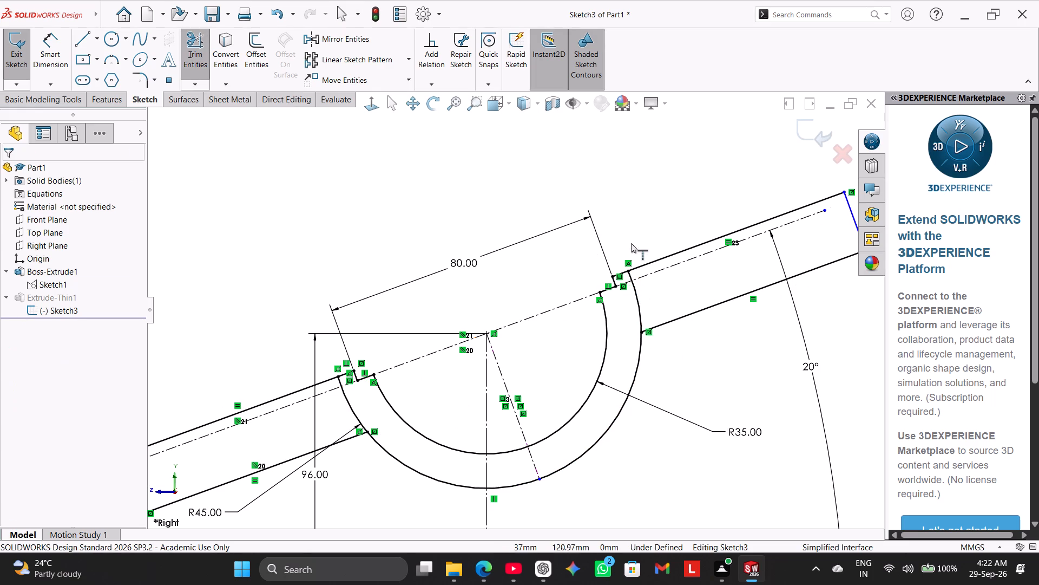
{"action": "right_click", "coordinate": [641, 198]}
{"action": "left_click", "coordinate": [680, 232]}
Reattach the lower endpoint of the centerline perpendicular to the inclined one onto the R45 arc.
{"action": "scroll", "coordinate": [649, 232], "scroll_direction": "up", "scroll_amount": 3}
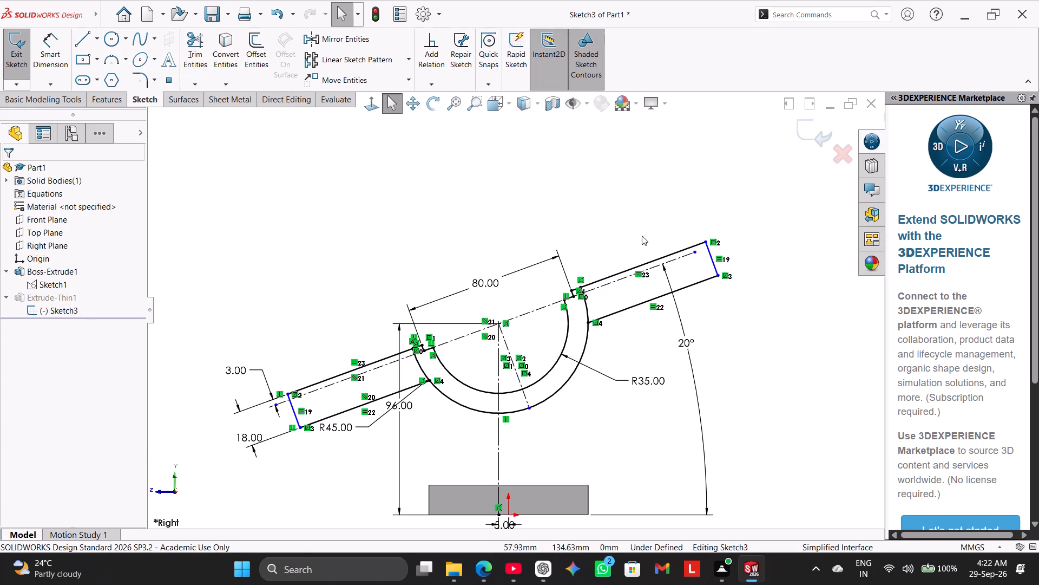
{"action": "scroll", "coordinate": [421, 311], "scroll_direction": "up", "scroll_amount": 2}
{"action": "scroll", "coordinate": [392, 329], "scroll_direction": "down", "scroll_amount": 2}
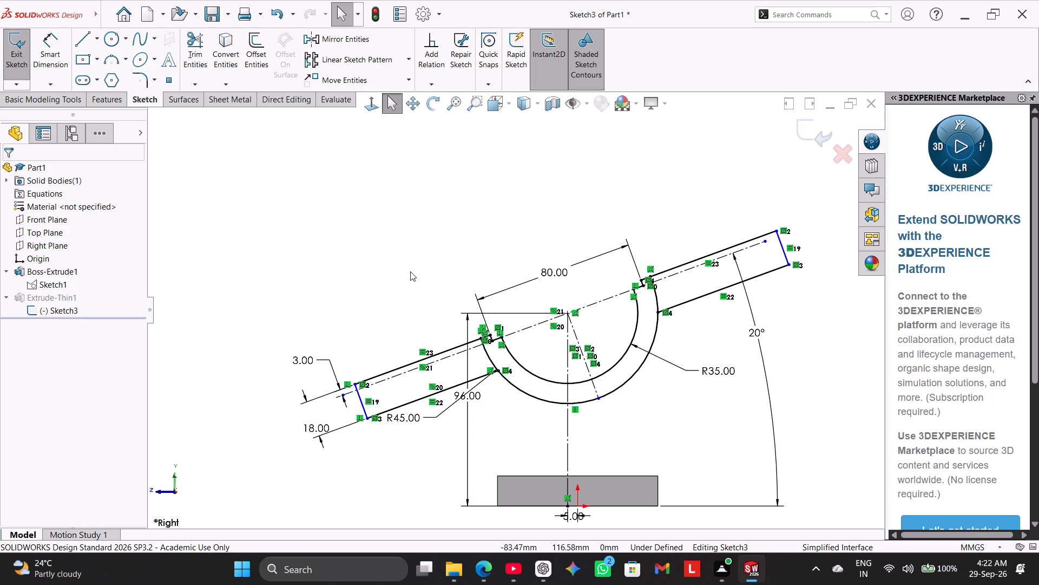
{"action": "left_click", "coordinate": [596, 399]}
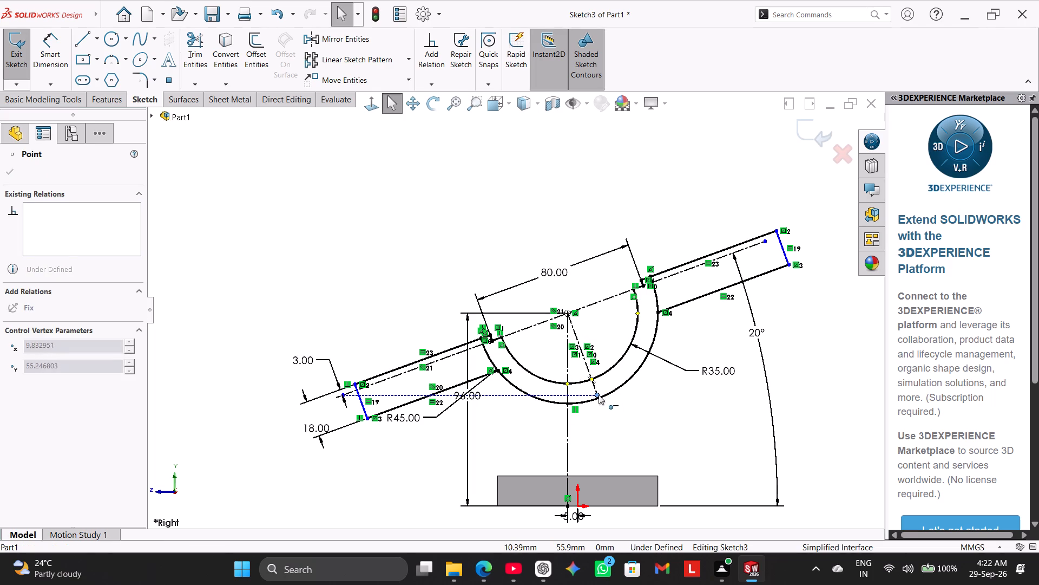
{"action": "left_click", "coordinate": [345, 248]}
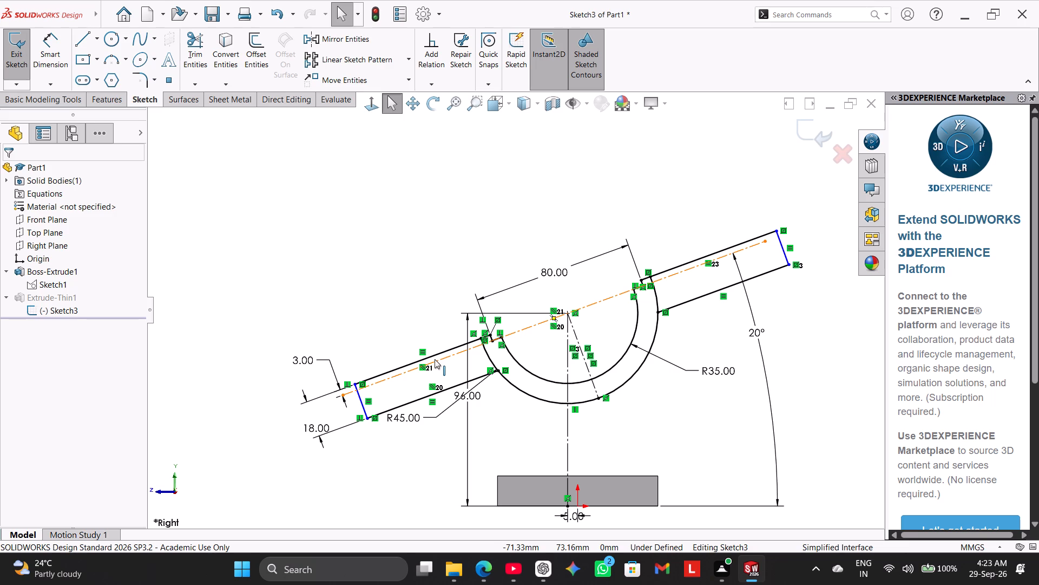
Dimension the overall distance between the two arms' end lines as 140+22, giving 162 mm.
{"action": "scroll", "coordinate": [337, 243], "scroll_direction": "up", "scroll_amount": 1}
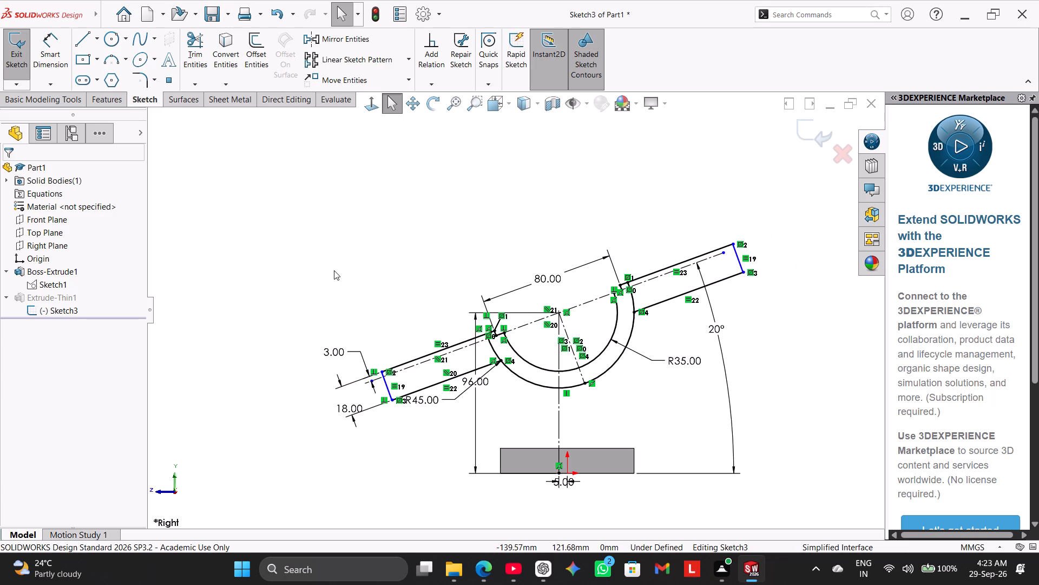
{"action": "left_click", "coordinate": [60, 44]}
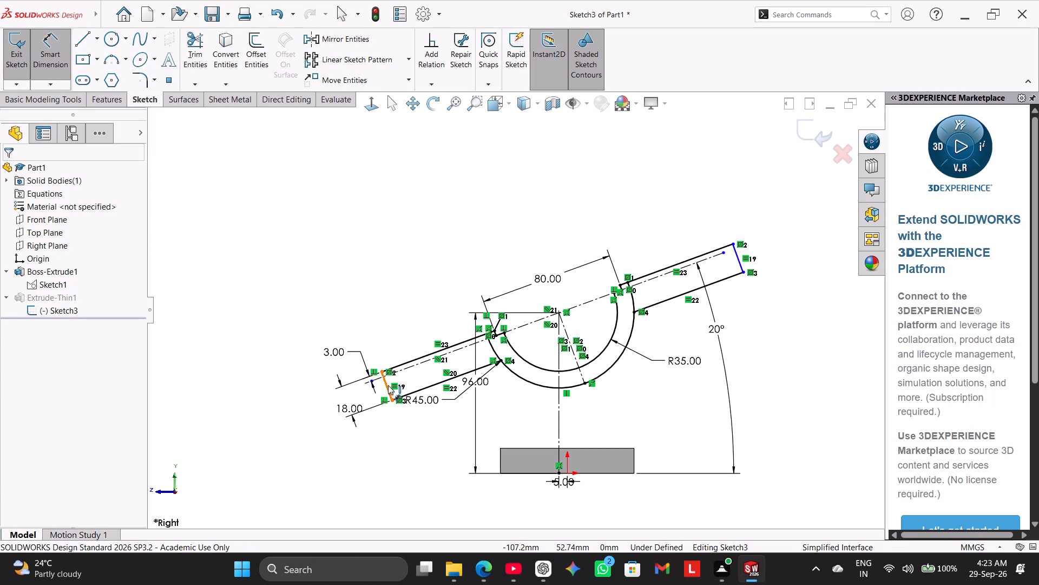
{"action": "left_click", "coordinate": [388, 385]}
{"action": "left_click", "coordinate": [739, 263]}
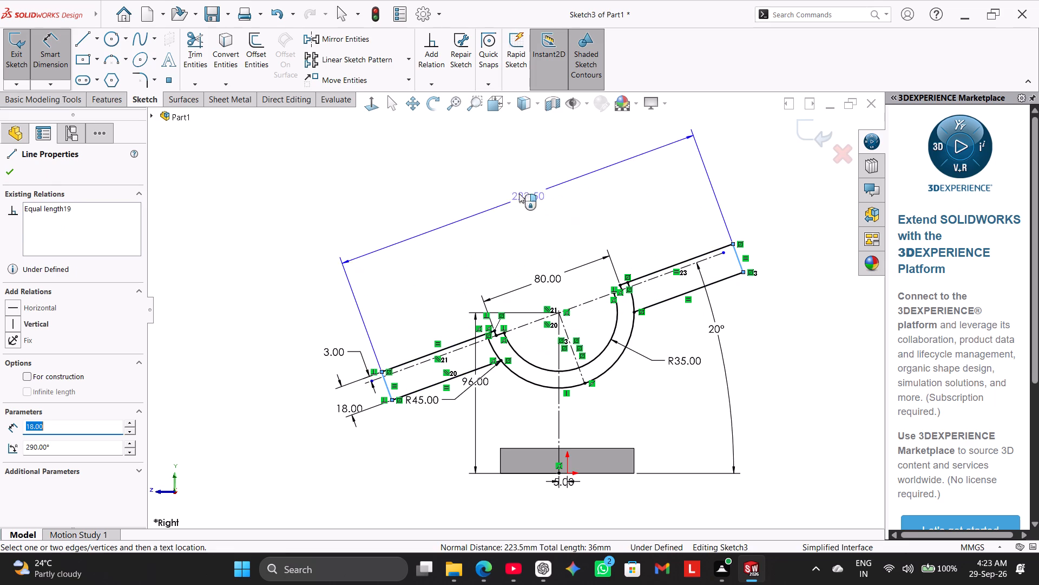
{"action": "left_click", "coordinate": [489, 193]}
{"action": "type", "text": "140"}
{"action": "key", "text": "plus"}
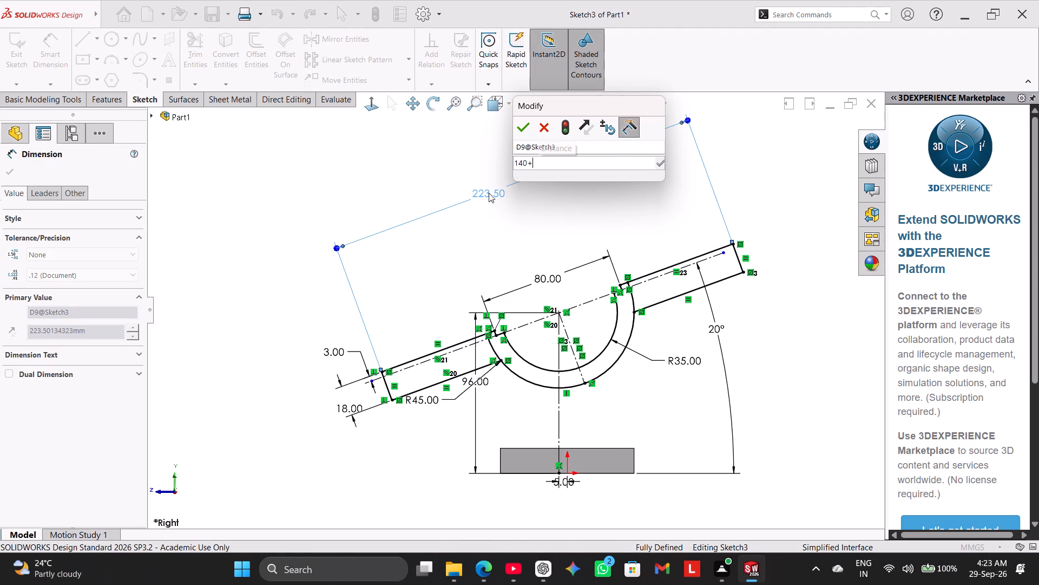
{"action": "type", "text": "22"}
{"action": "key", "text": "Return"}
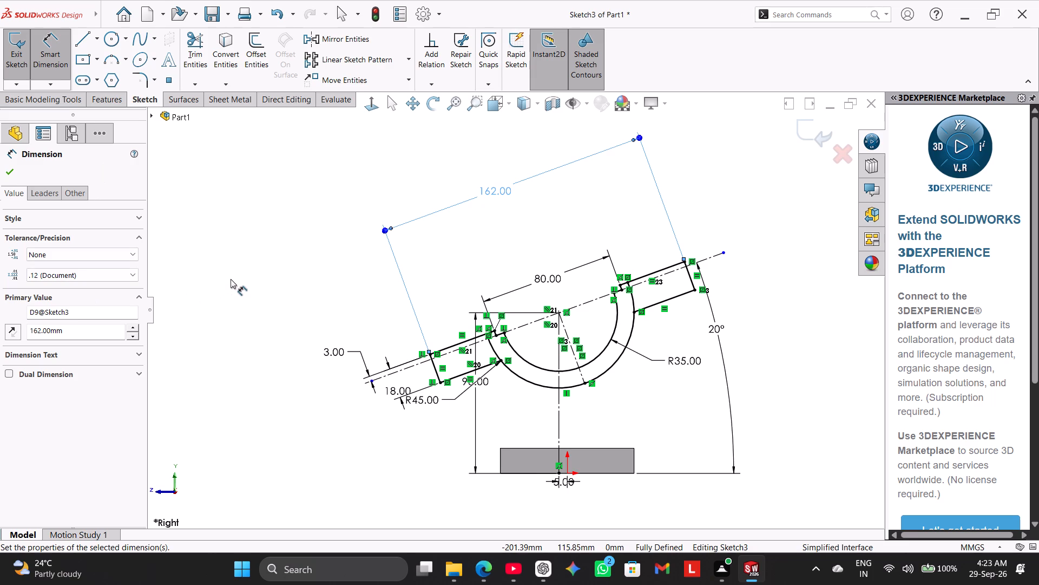
{"action": "right_click", "coordinate": [277, 244]}
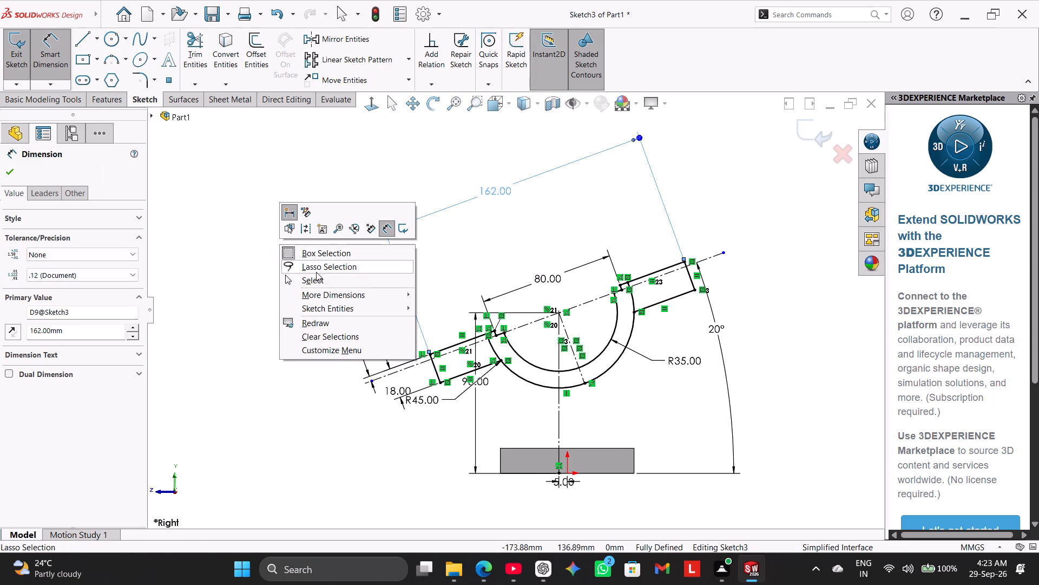
{"action": "left_click", "coordinate": [320, 278]}
{"action": "left_click", "coordinate": [268, 297]}
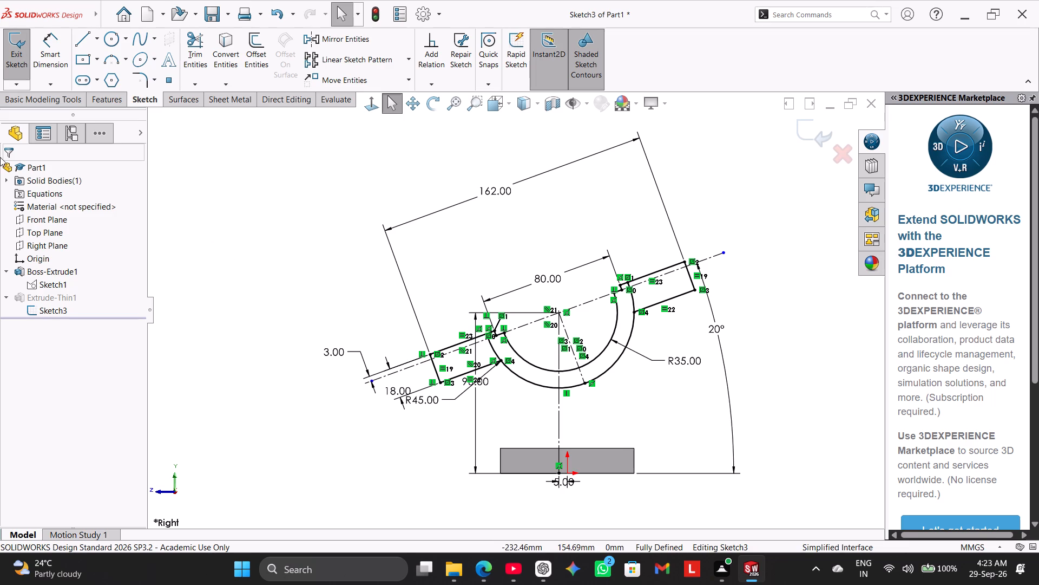
Exit the sketch and delete the Extrude-Thin1 feature while keeping its sketch.
{"action": "left_click", "coordinate": [27, 55]}
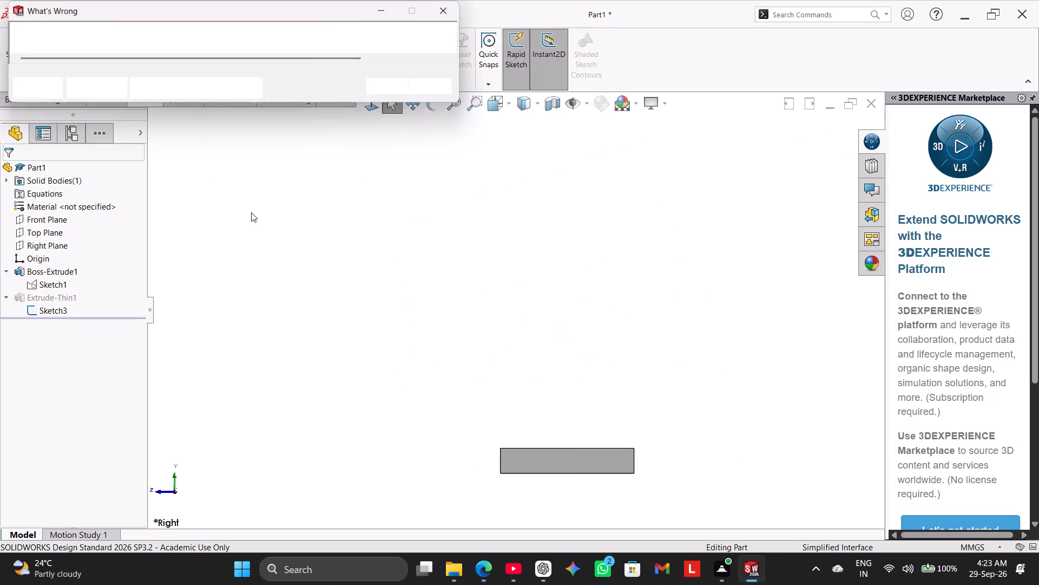
{"action": "left_click", "coordinate": [400, 87]}
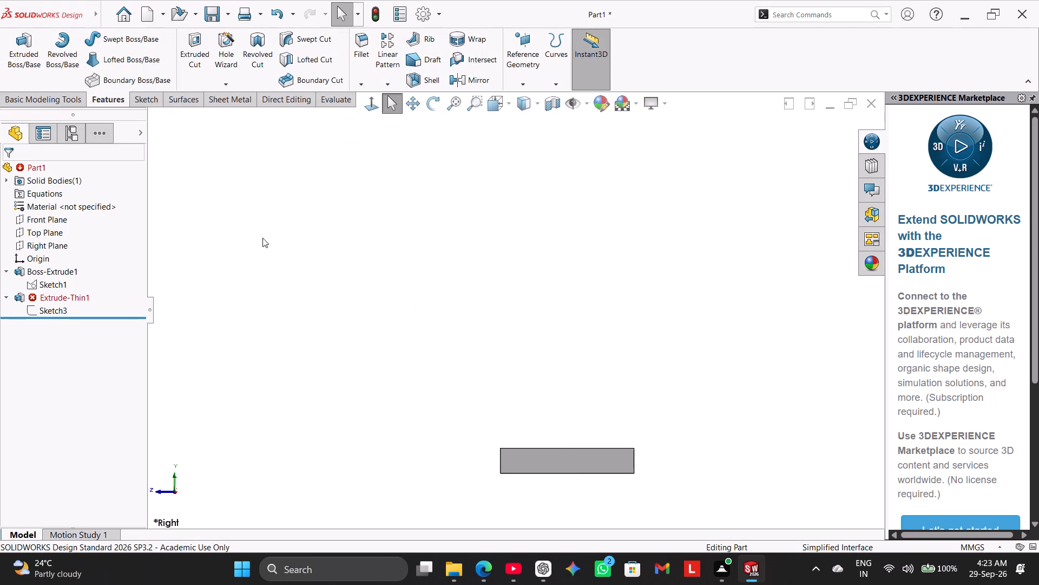
{"action": "scroll", "coordinate": [283, 256], "scroll_direction": "up", "scroll_amount": 2}
{"action": "right_click", "coordinate": [50, 294]}
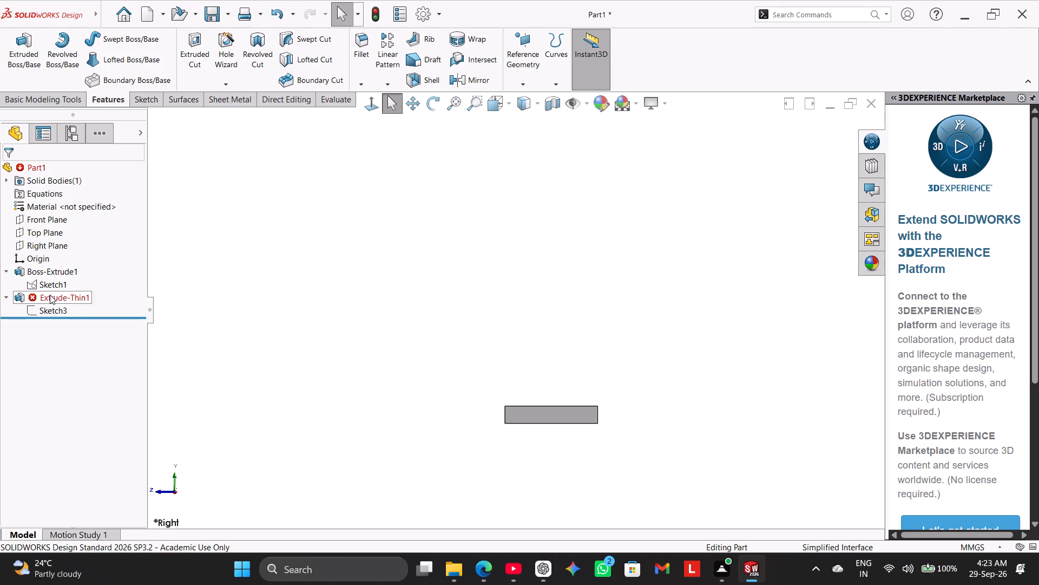
{"action": "left_click", "coordinate": [92, 369]}
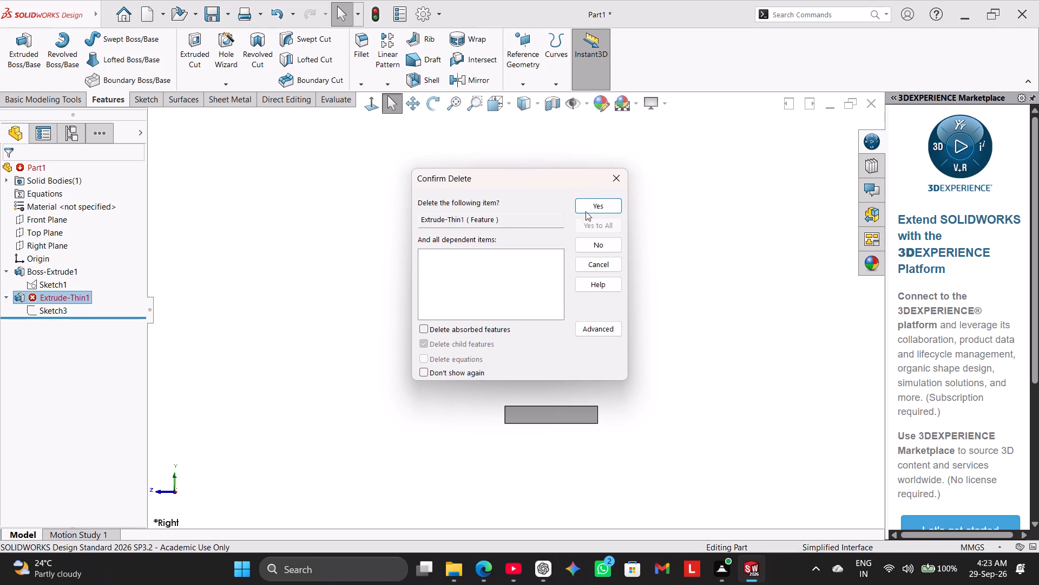
{"action": "left_click", "coordinate": [589, 208]}
Extrude Sketch3's two arm regions and half-ring region as a 62 mm Mid Plane boss, with Thin Feature turned off.
{"action": "middle_click_drag", "start_coordinate": [241, 295], "coordinate": [259, 345]}
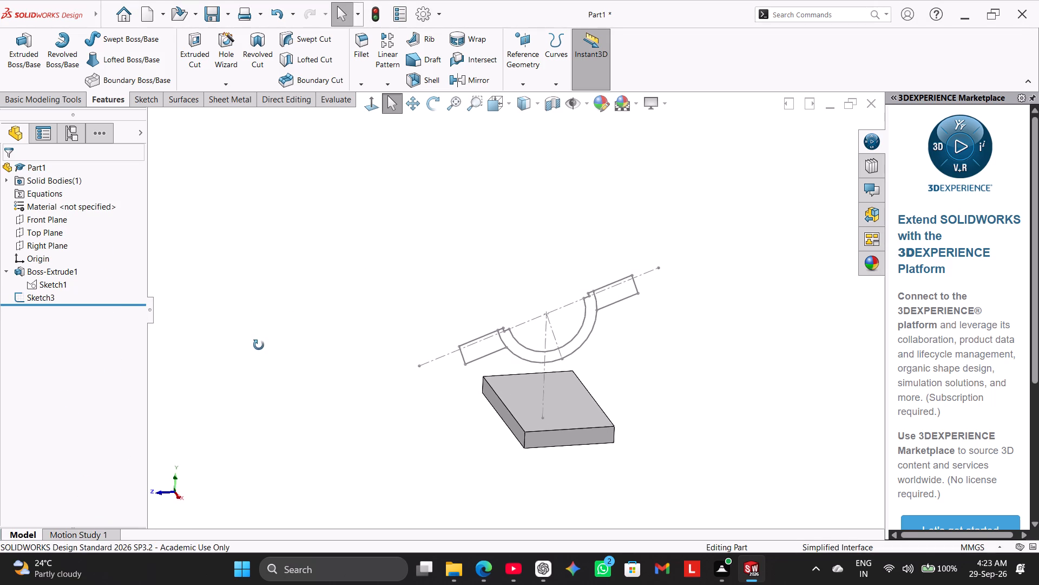
{"action": "middle_click_drag", "start_coordinate": [259, 345], "coordinate": [228, 350]}
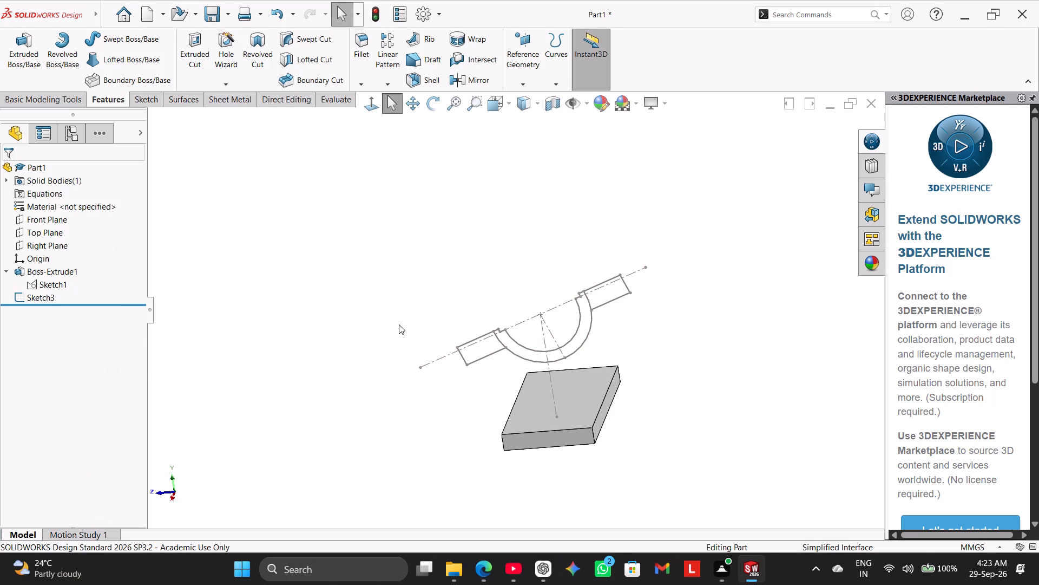
{"action": "scroll", "coordinate": [400, 324], "scroll_direction": "down", "scroll_amount": 2}
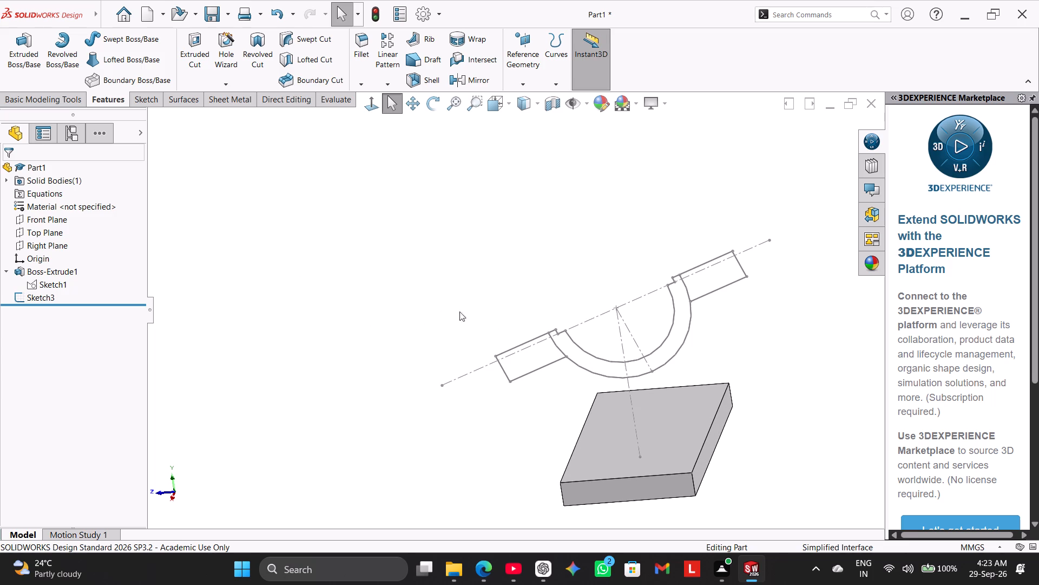
{"action": "double_click", "coordinate": [519, 346]}
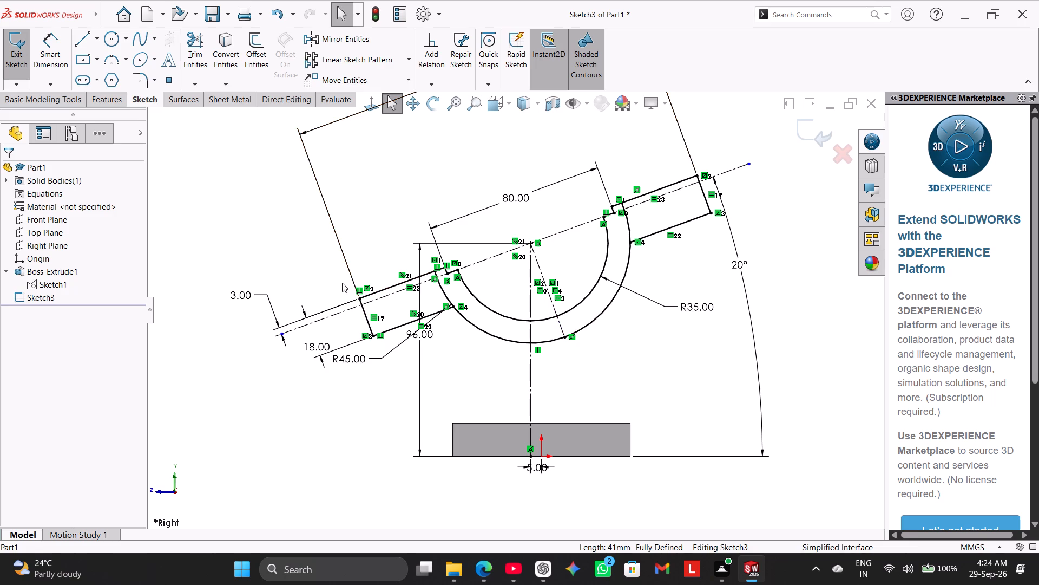
{"action": "left_click", "coordinate": [97, 99]}
{"action": "left_click", "coordinate": [31, 62]}
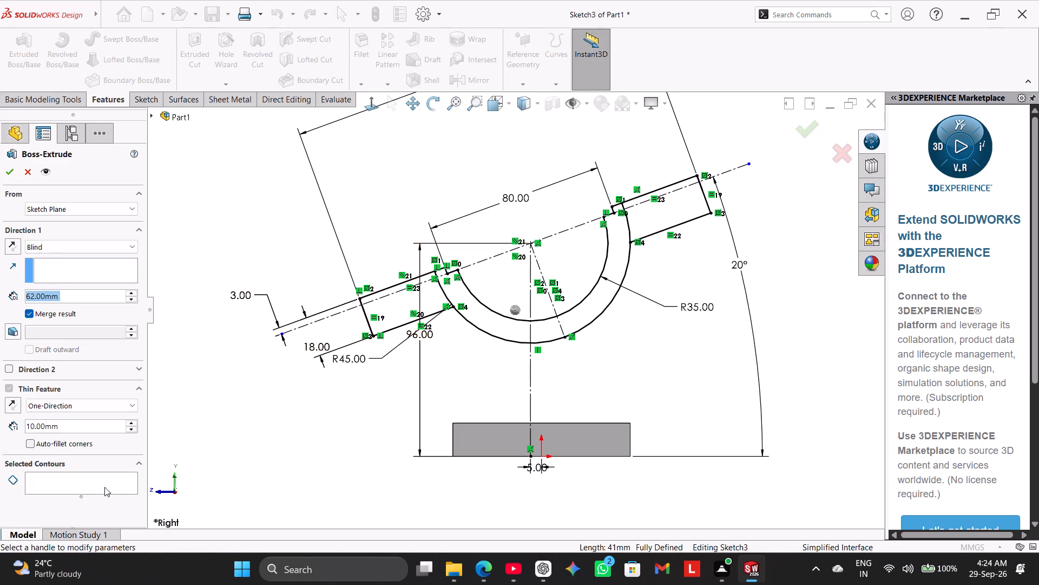
{"action": "left_click", "coordinate": [91, 492]}
{"action": "left_click", "coordinate": [396, 299]}
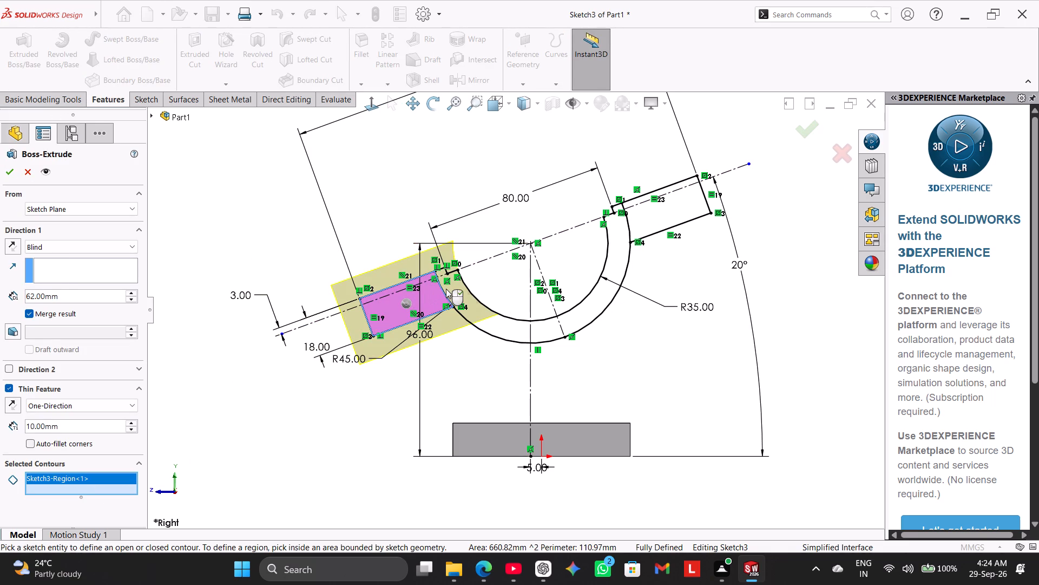
{"action": "left_click", "coordinate": [453, 287]}
{"action": "left_click", "coordinate": [649, 220]}
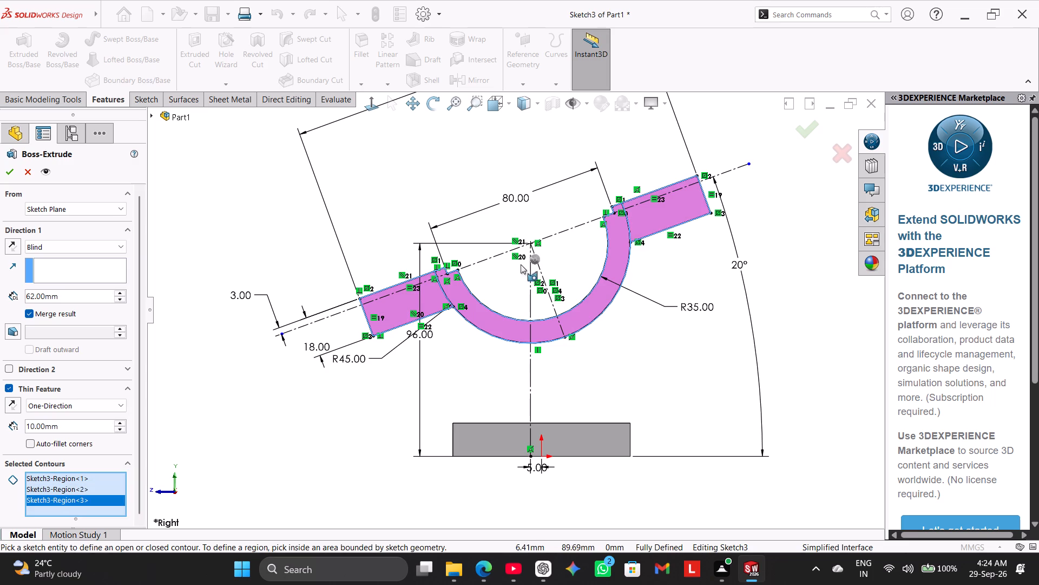
{"action": "left_click", "coordinate": [12, 386]}
{"action": "middle_click_drag", "start_coordinate": [230, 229], "coordinate": [248, 249]}
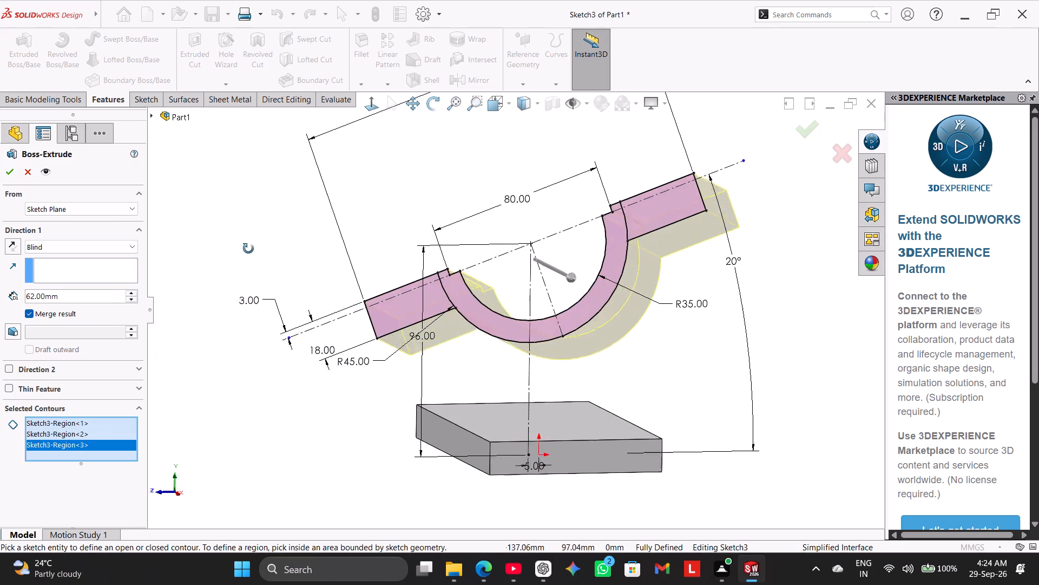
{"action": "middle_click_drag", "start_coordinate": [248, 249], "coordinate": [284, 306]}
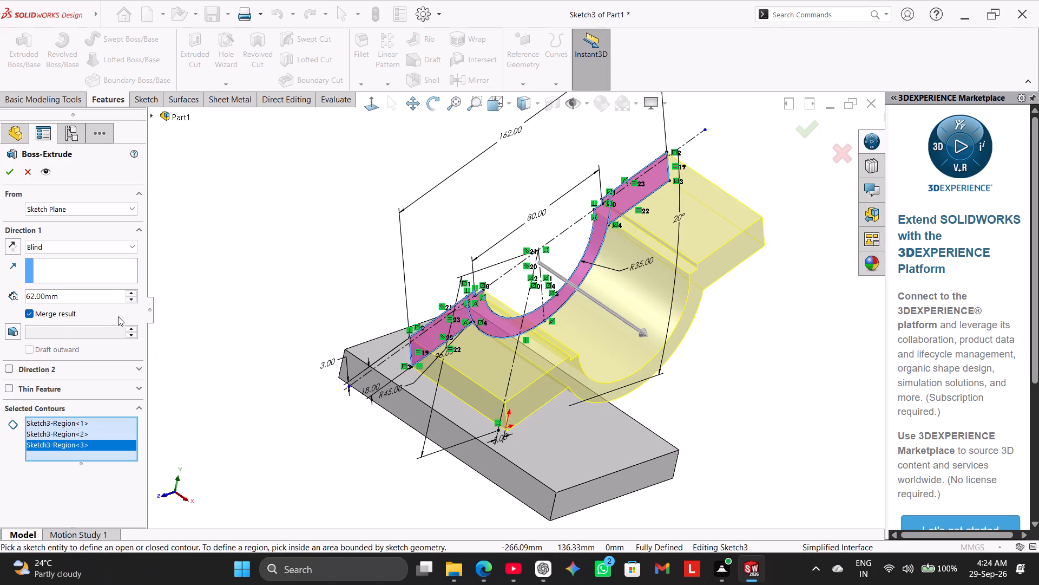
{"action": "left_click", "coordinate": [70, 248]}
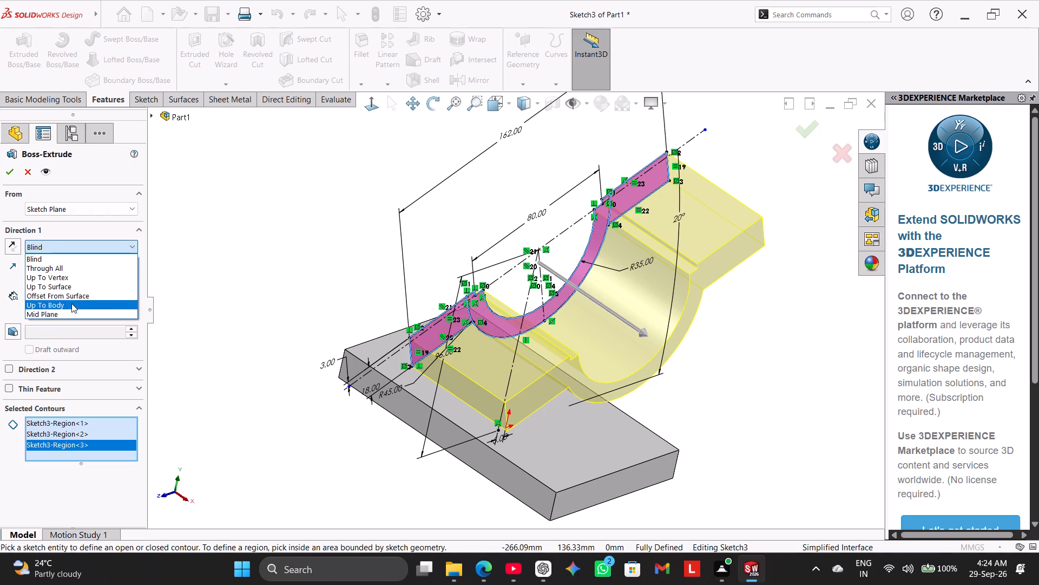
{"action": "left_click", "coordinate": [73, 310]}
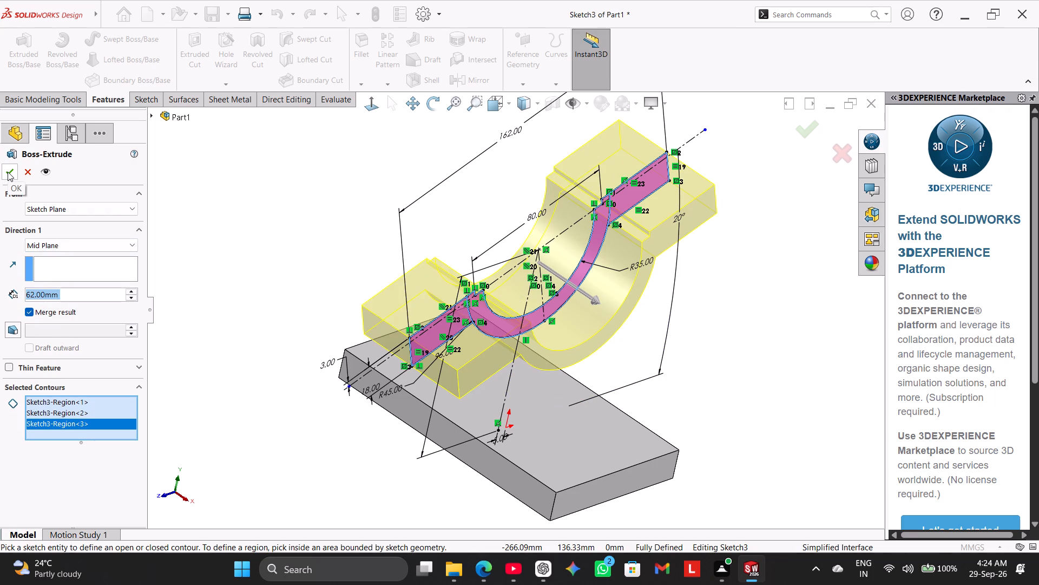
{"action": "left_click", "coordinate": [8, 172]}
{"action": "left_click", "coordinate": [206, 265]}
Start a new sketch on the top face of the lower tilted arm.
{"action": "middle_click_drag", "start_coordinate": [233, 288], "coordinate": [235, 292]}
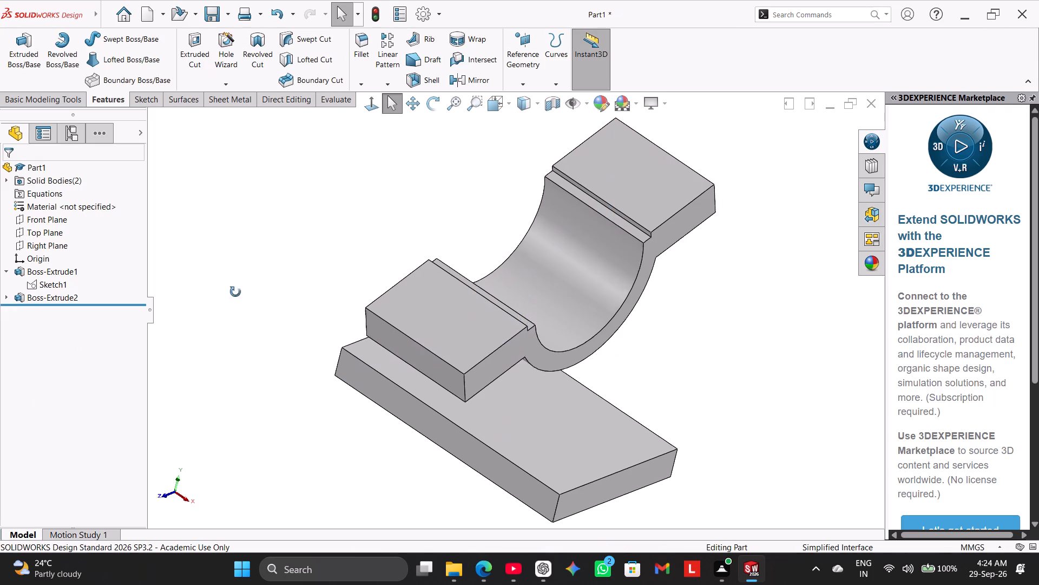
{"action": "middle_click_drag", "start_coordinate": [235, 292], "coordinate": [245, 340]}
{"action": "right_click_drag", "start_coordinate": [226, 259], "coordinate": [361, 194]}
{"action": "middle_click_drag", "start_coordinate": [285, 253], "coordinate": [292, 271]}
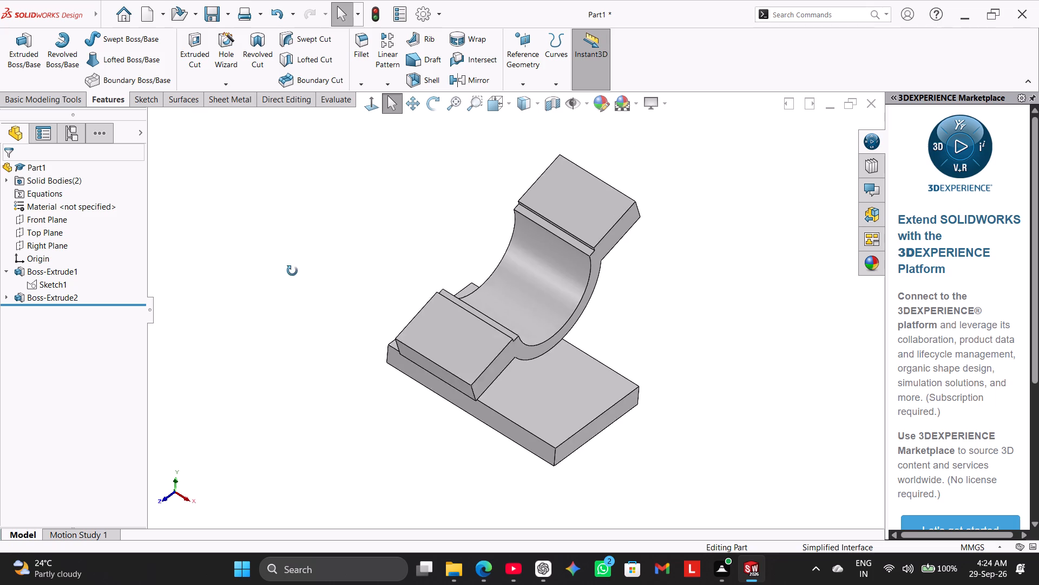
{"action": "middle_click_drag", "start_coordinate": [292, 271], "coordinate": [303, 315]}
{"action": "left_click", "coordinate": [456, 351]}
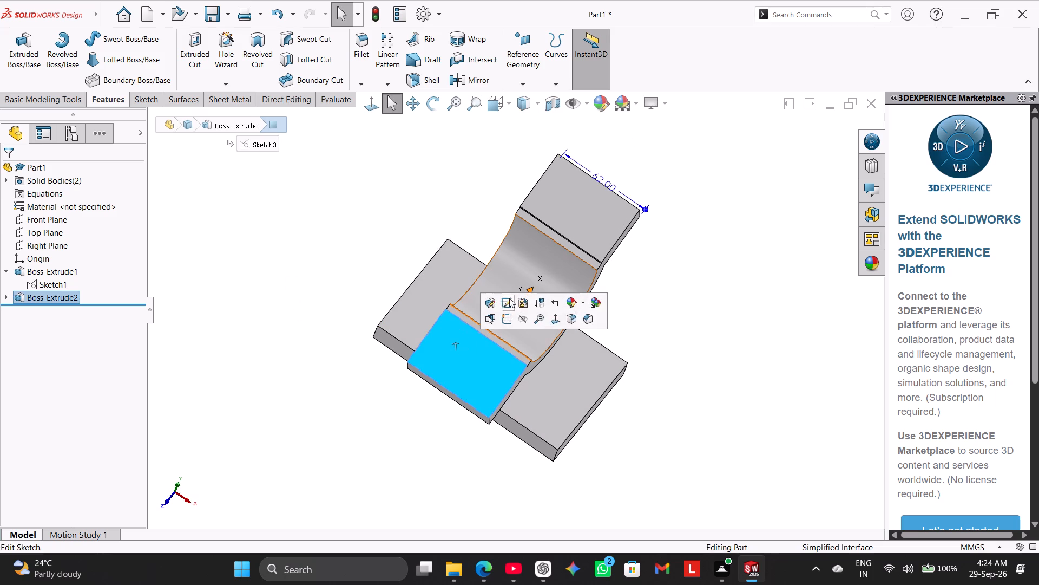
{"action": "left_click", "coordinate": [499, 320]}
{"action": "left_click", "coordinate": [309, 302]}
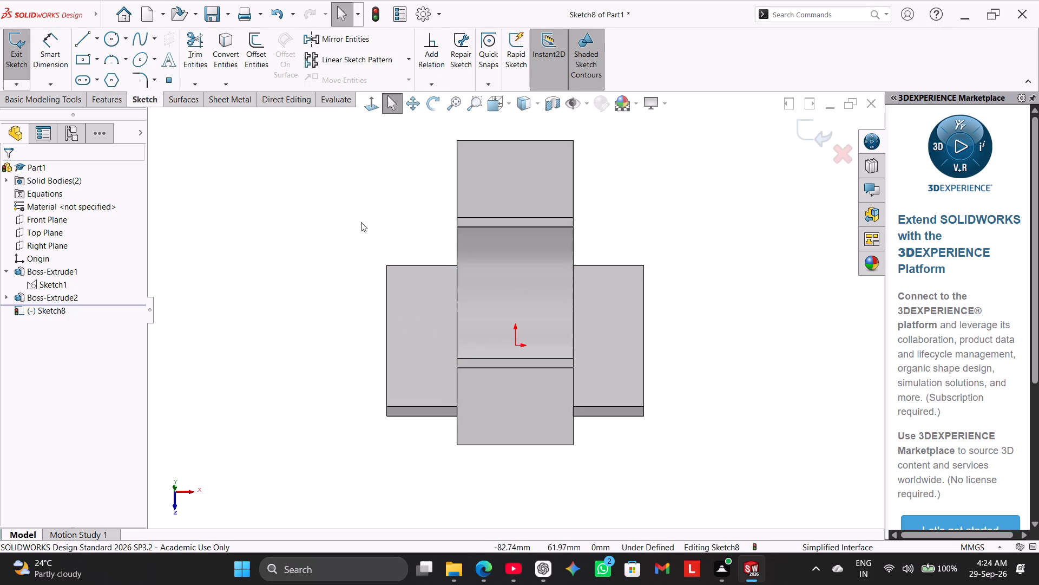
Draw a horizontal centerline across the half-ring's opening, from one side edge of the body to the other.
{"action": "left_click", "coordinate": [95, 36]}
{"action": "left_click", "coordinate": [102, 66]}
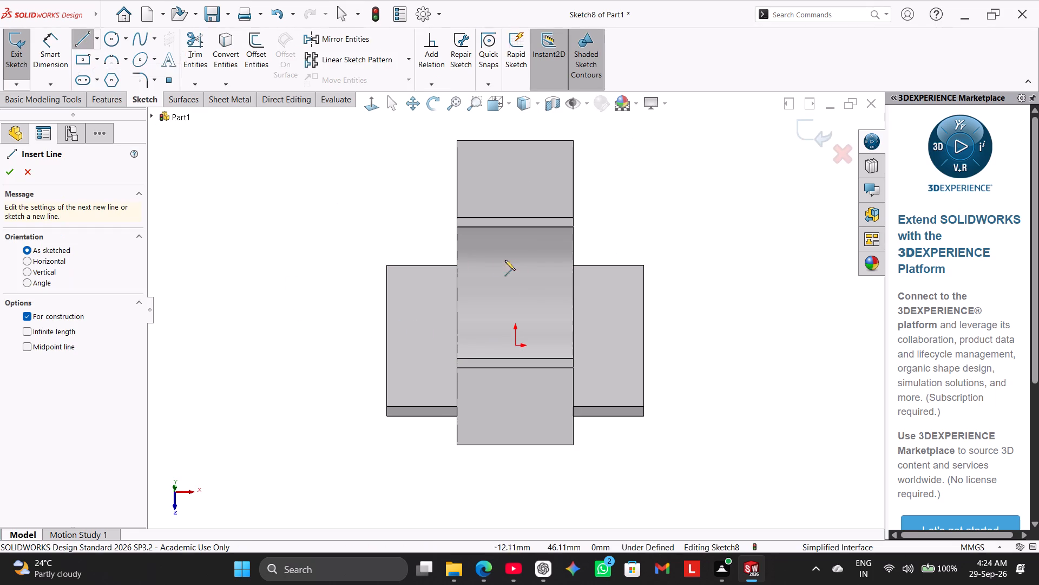
{"action": "left_click", "coordinate": [573, 291]}
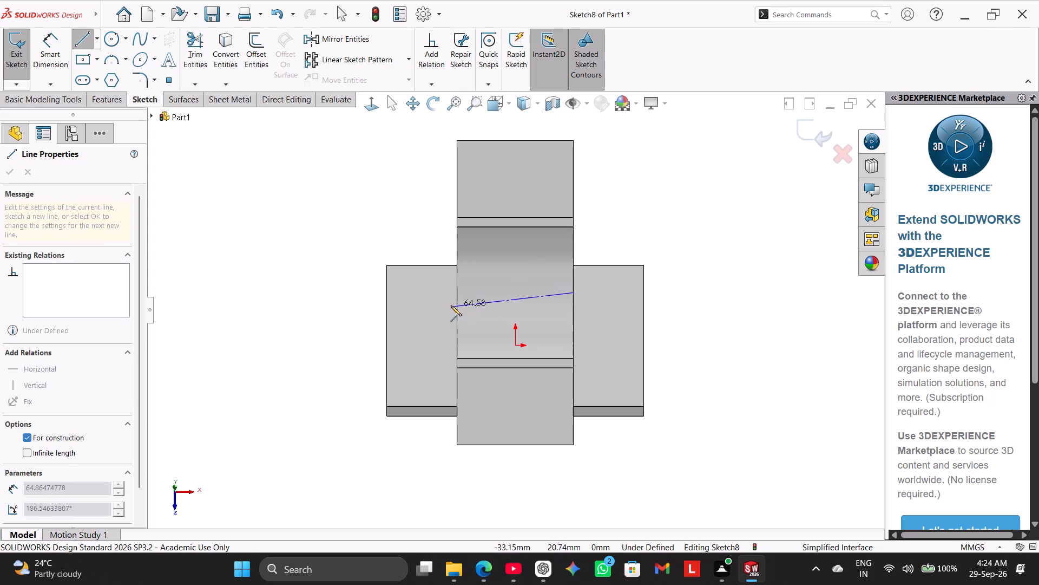
{"action": "left_click", "coordinate": [457, 290]}
{"action": "right_click", "coordinate": [333, 203]}
{"action": "left_click", "coordinate": [359, 213]}
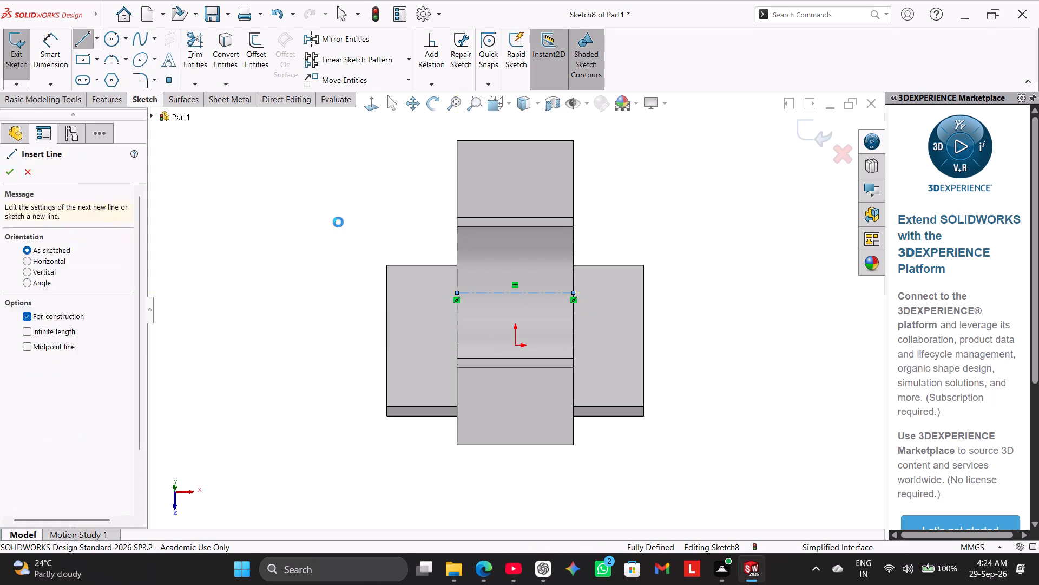
Sketch a circle of about 15 mm radius on the lower arm's face, directly below the origin.
{"action": "left_click", "coordinate": [116, 40]}
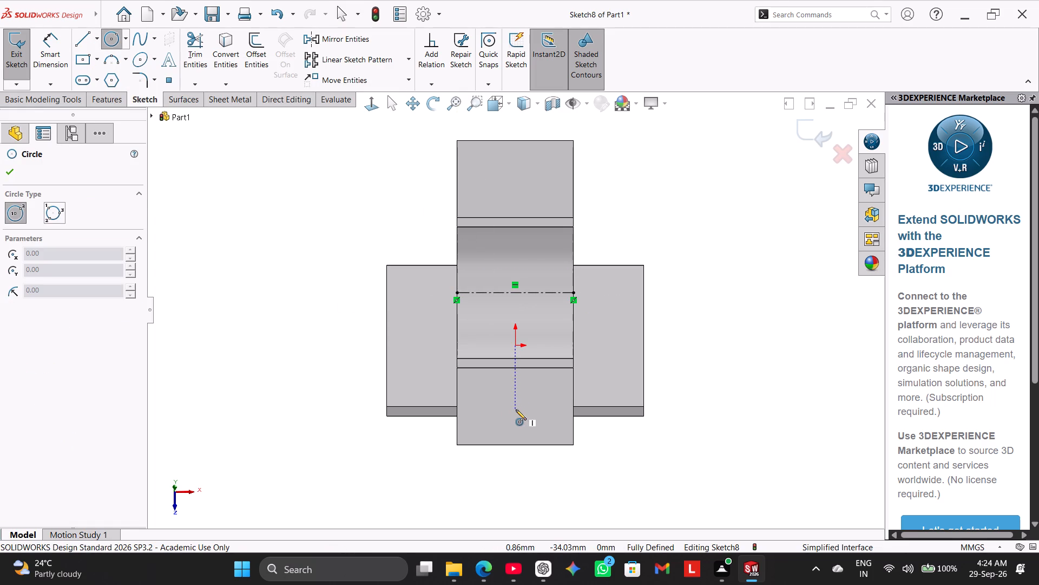
{"action": "left_click", "coordinate": [516, 409]}
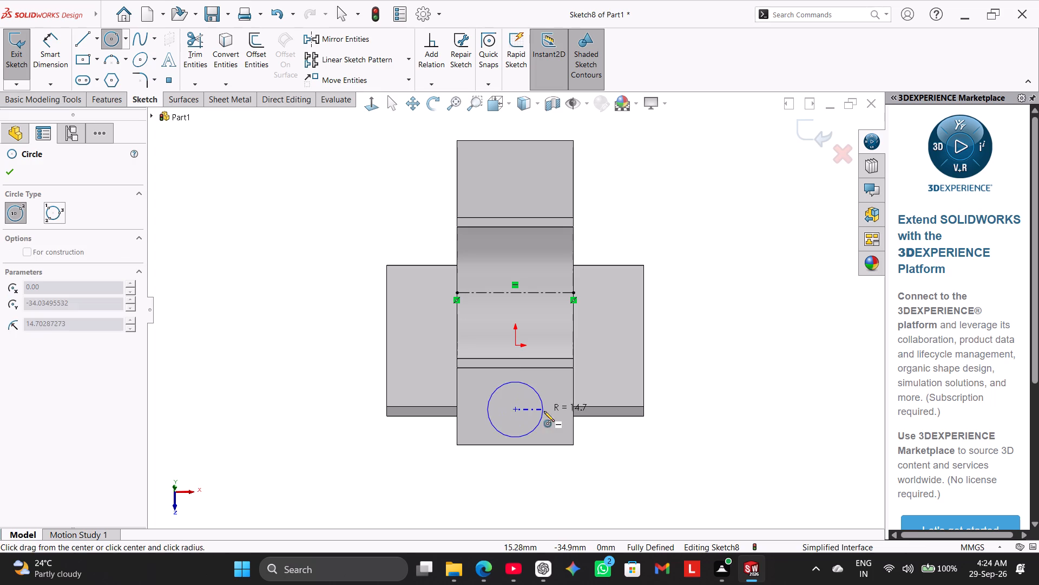
{"action": "left_click", "coordinate": [544, 411]}
{"action": "right_click", "coordinate": [265, 316]}
{"action": "left_click", "coordinate": [294, 327]}
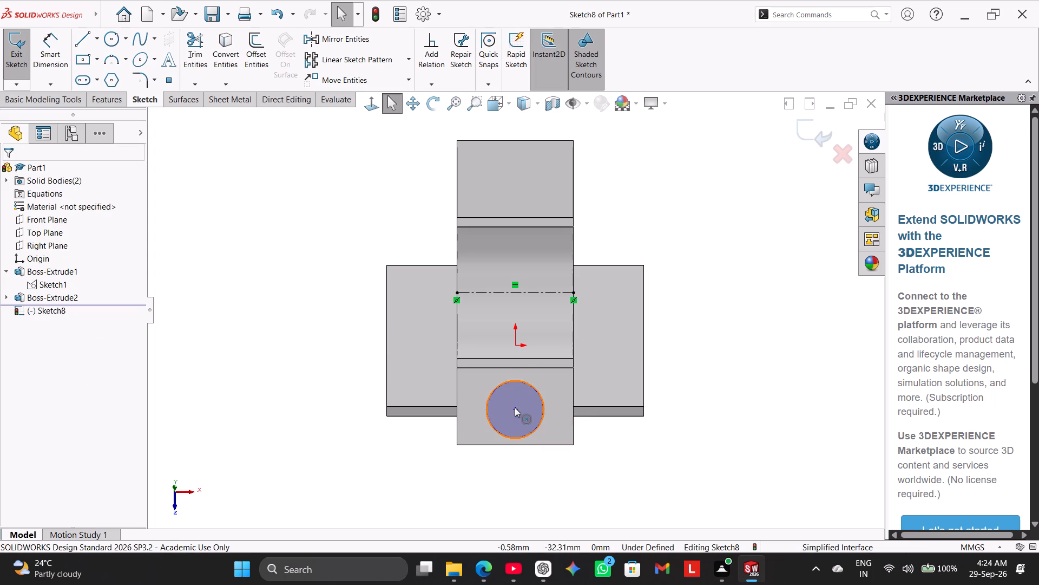
Add a Vertical relation between the circle's center and the origin.
{"action": "left_click", "coordinate": [515, 407], "text": "ctrl"}
{"action": "left_click", "coordinate": [517, 346], "text": "ctrl"}
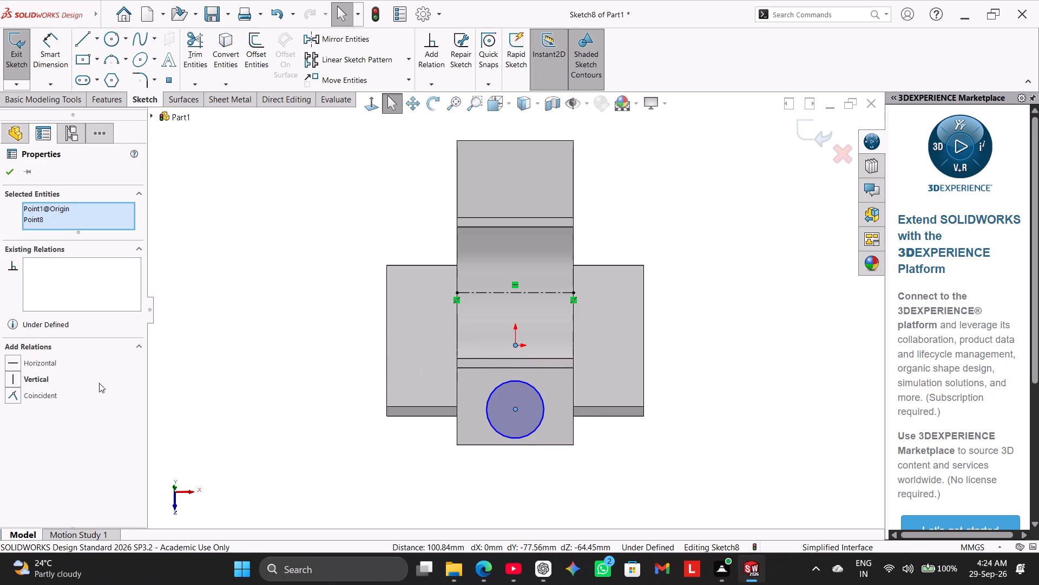
{"action": "left_click", "coordinate": [37, 380]}
{"action": "left_click", "coordinate": [185, 363]}
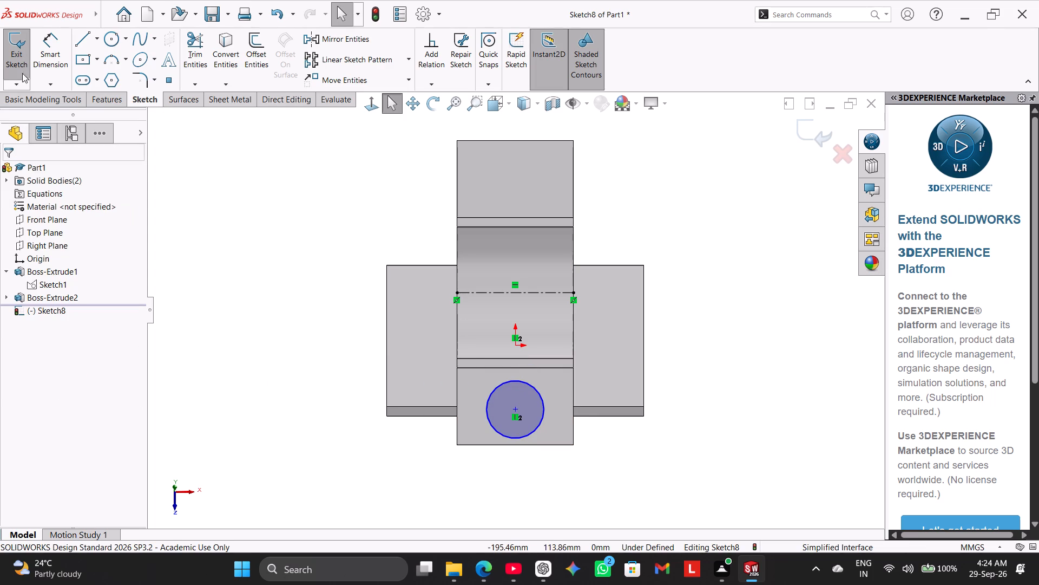
Dimension the circle's center about the horizontal centerline as a doubled distance of 140 mm.
{"action": "left_click", "coordinate": [42, 53]}
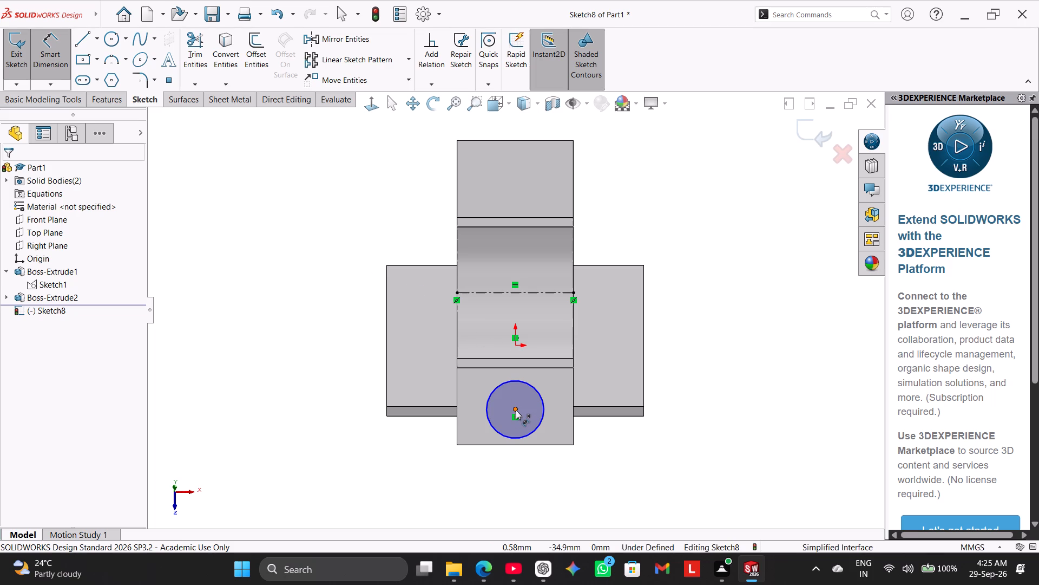
{"action": "left_click", "coordinate": [516, 409]}
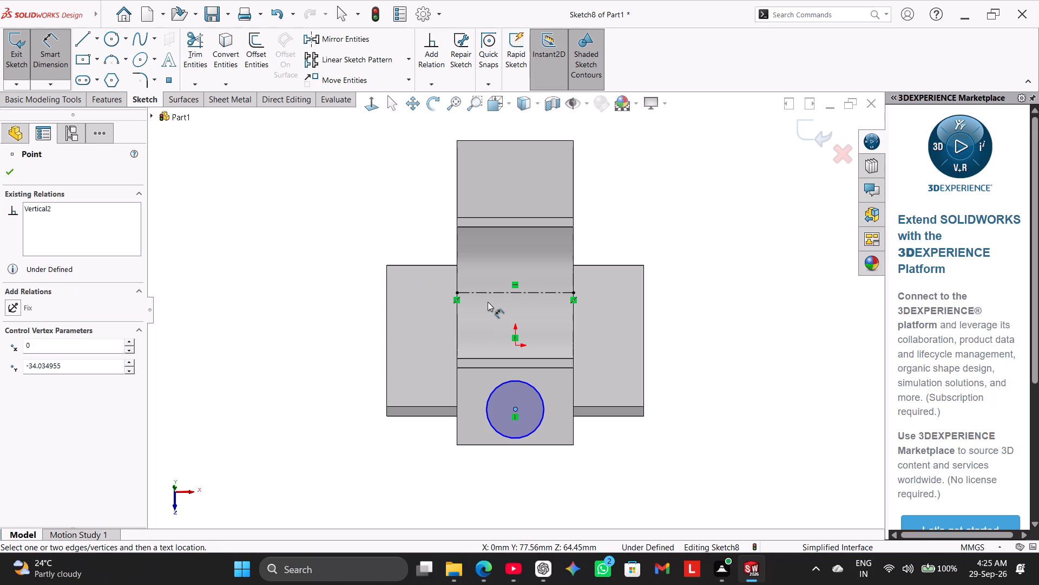
{"action": "left_click", "coordinate": [488, 295]}
{"action": "left_click", "coordinate": [366, 248]}
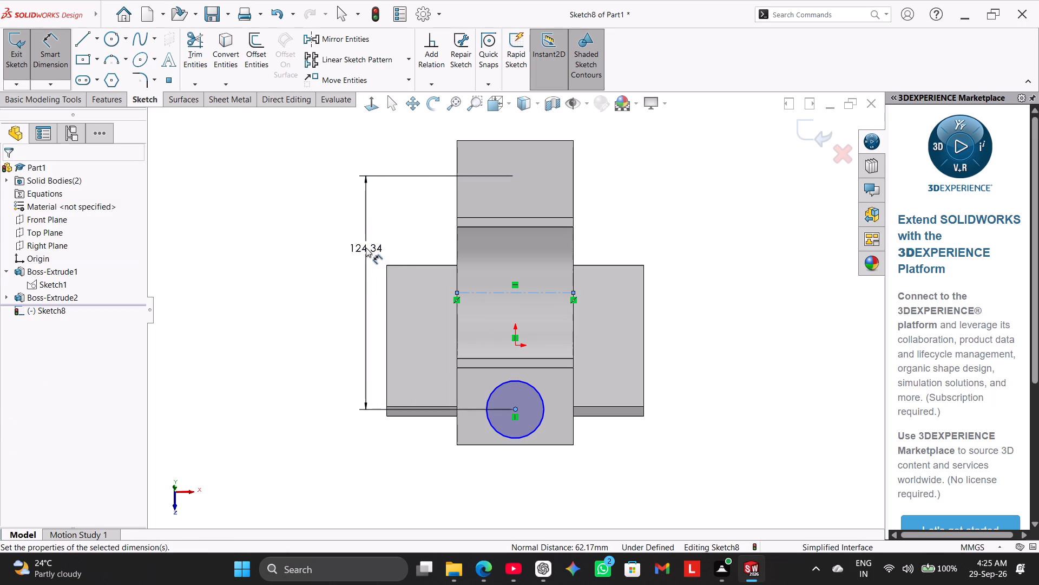
{"action": "type", "text": "140"}
{"action": "key", "text": "Return"}
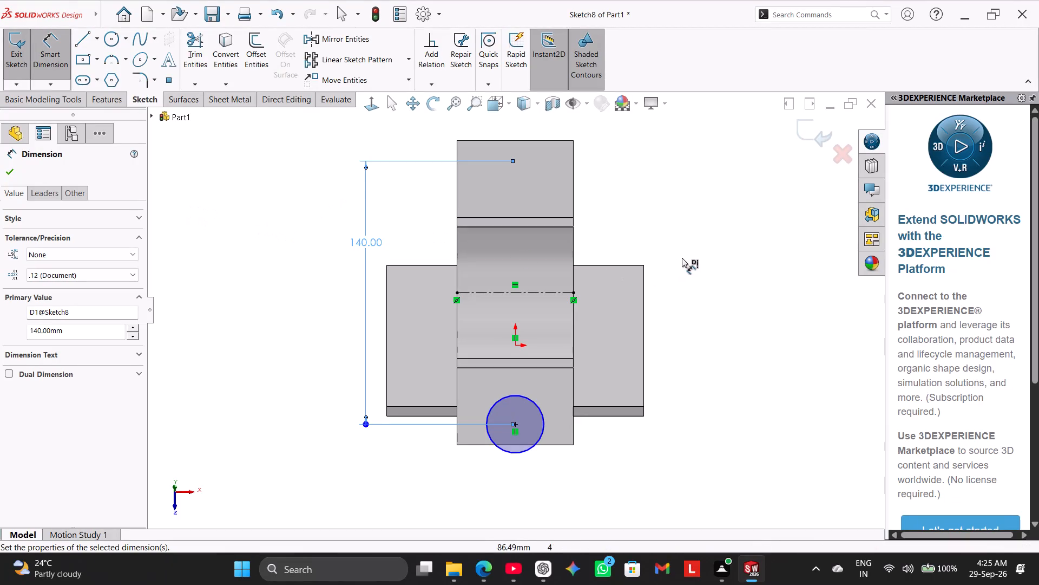
{"action": "right_click", "coordinate": [711, 272]}
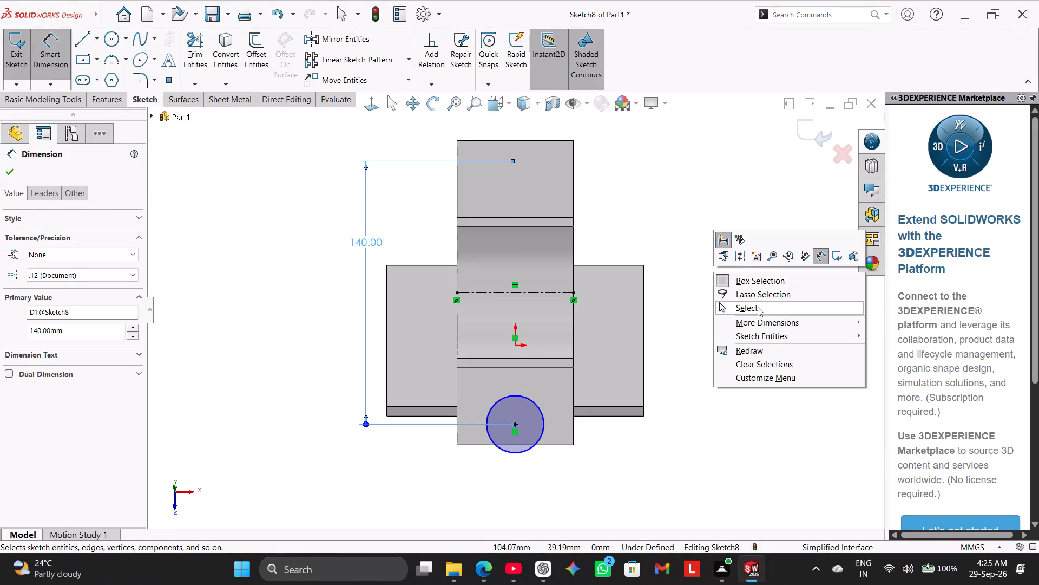
{"action": "left_click", "coordinate": [758, 307]}
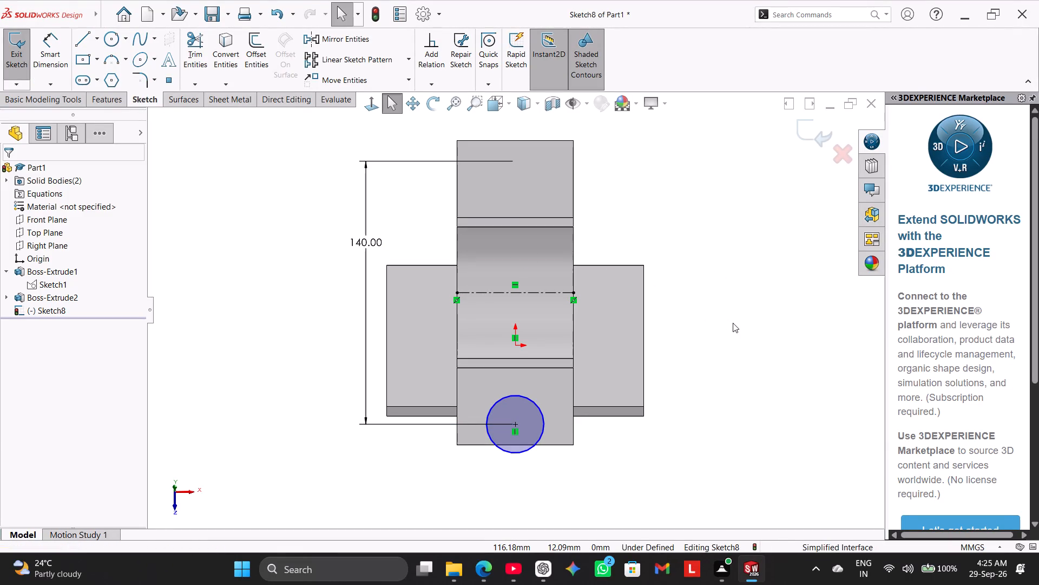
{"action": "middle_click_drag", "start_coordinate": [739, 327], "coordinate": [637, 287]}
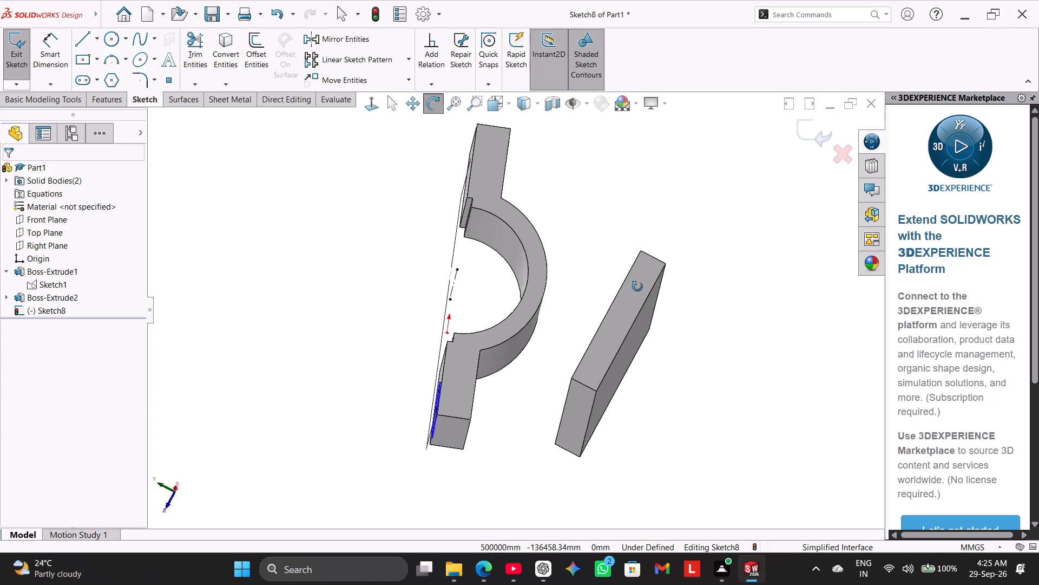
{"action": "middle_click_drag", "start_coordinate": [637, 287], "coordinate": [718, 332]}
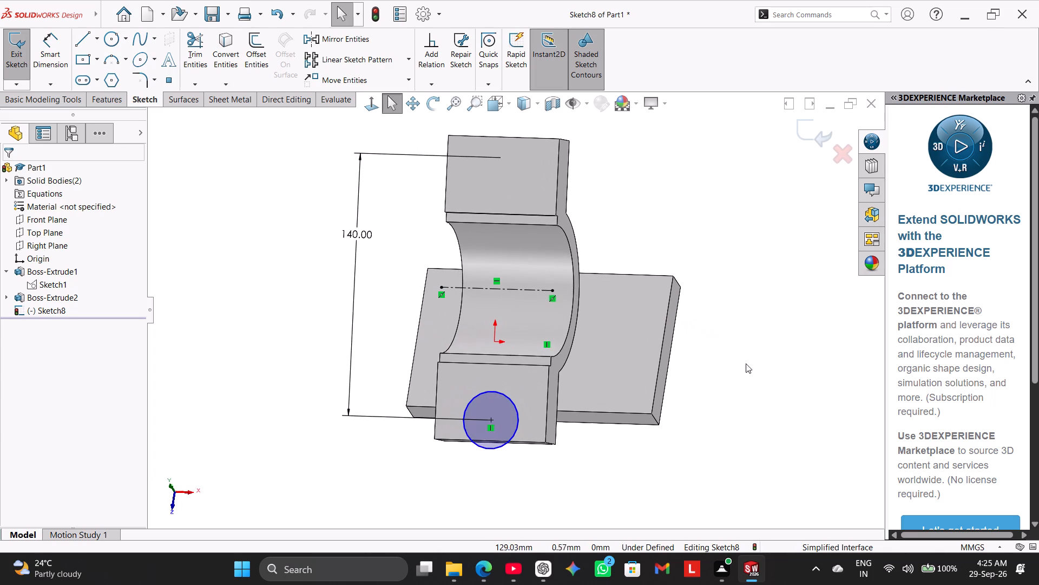
Sketch a circle of about 22.4 mm radius concentric with the existing circle on the lower arm.
{"action": "left_click", "coordinate": [765, 376]}
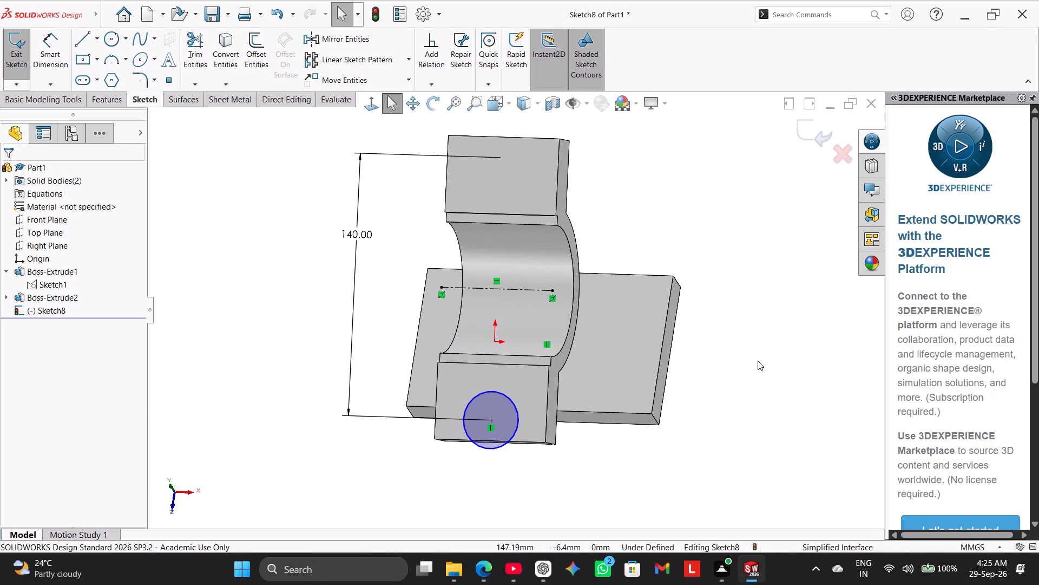
{"action": "left_click", "coordinate": [374, 106]}
{"action": "left_click", "coordinate": [301, 204]}
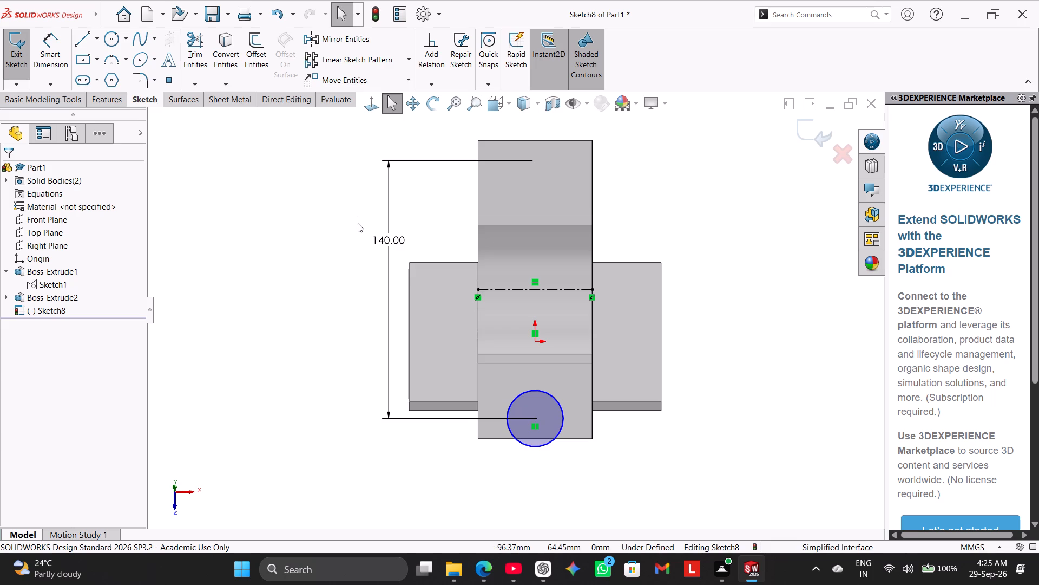
{"action": "left_click", "coordinate": [111, 39]}
{"action": "left_click", "coordinate": [534, 418]}
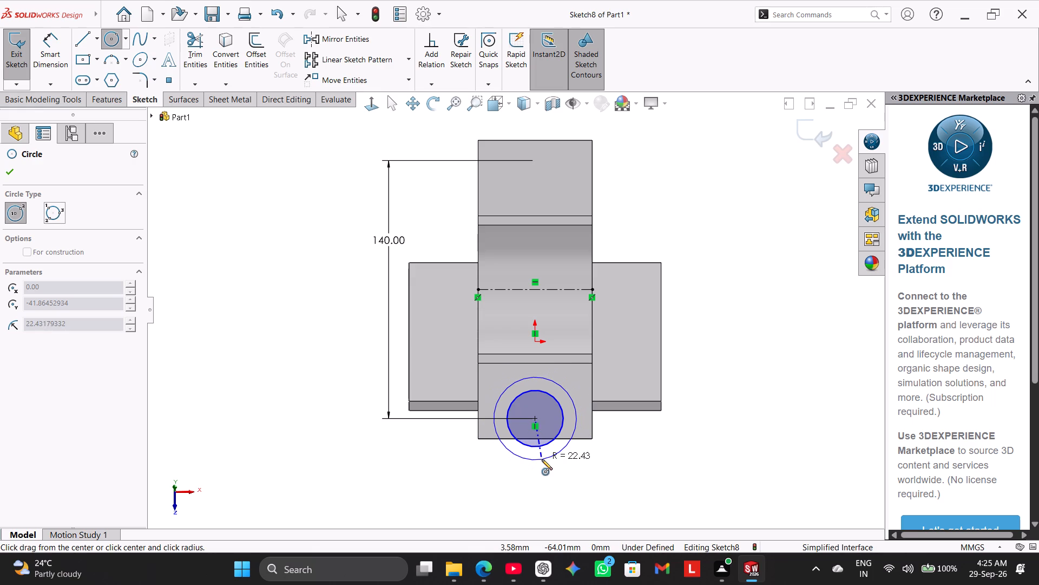
{"action": "left_click", "coordinate": [542, 459]}
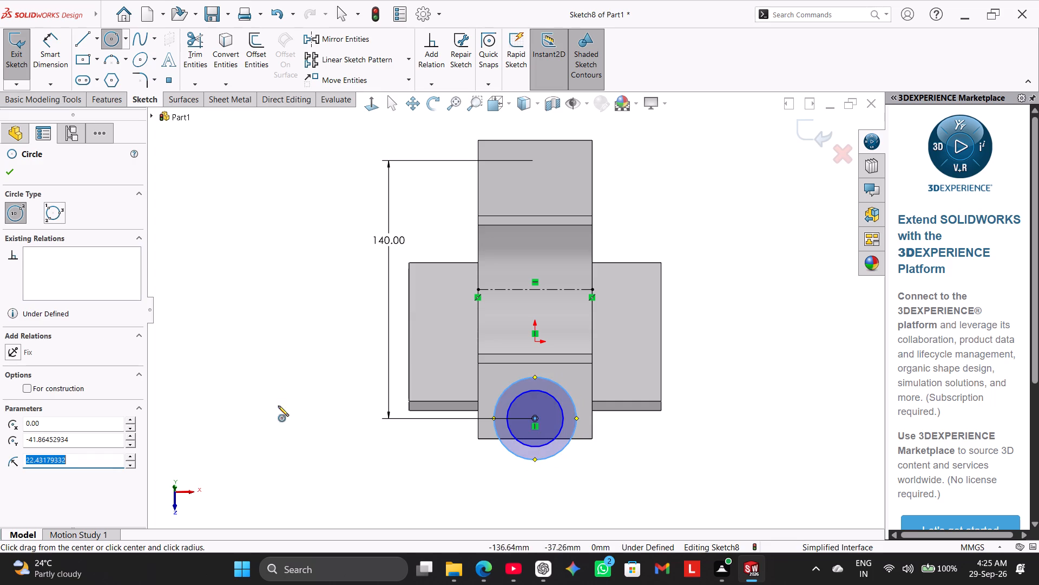
{"action": "right_click", "coordinate": [278, 404]}
{"action": "left_click", "coordinate": [304, 414]}
Dimension the outer concentric circle's diameter as 44 mm.
{"action": "left_click", "coordinate": [59, 47]}
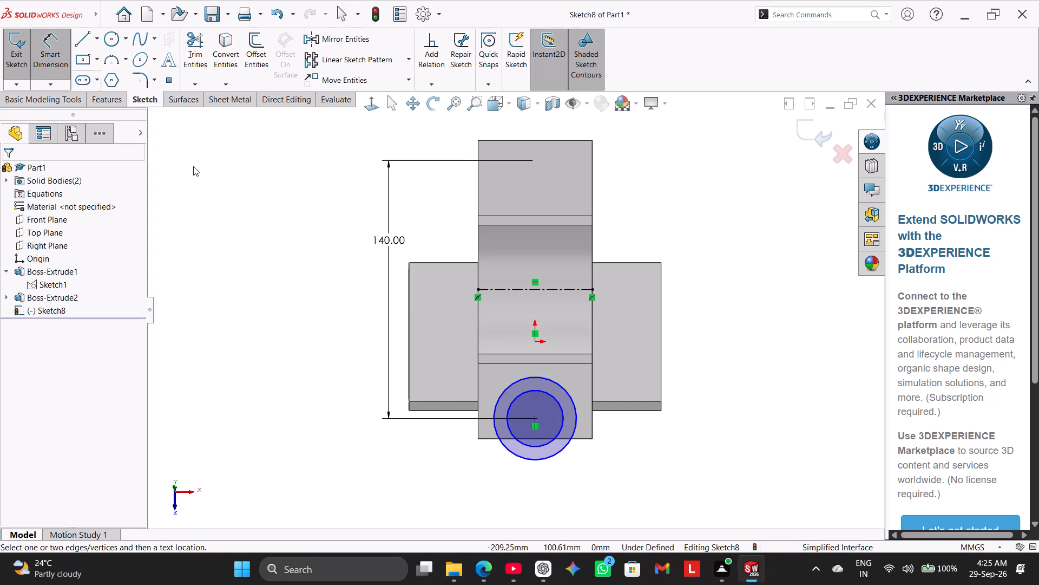
{"action": "left_click", "coordinate": [544, 462]}
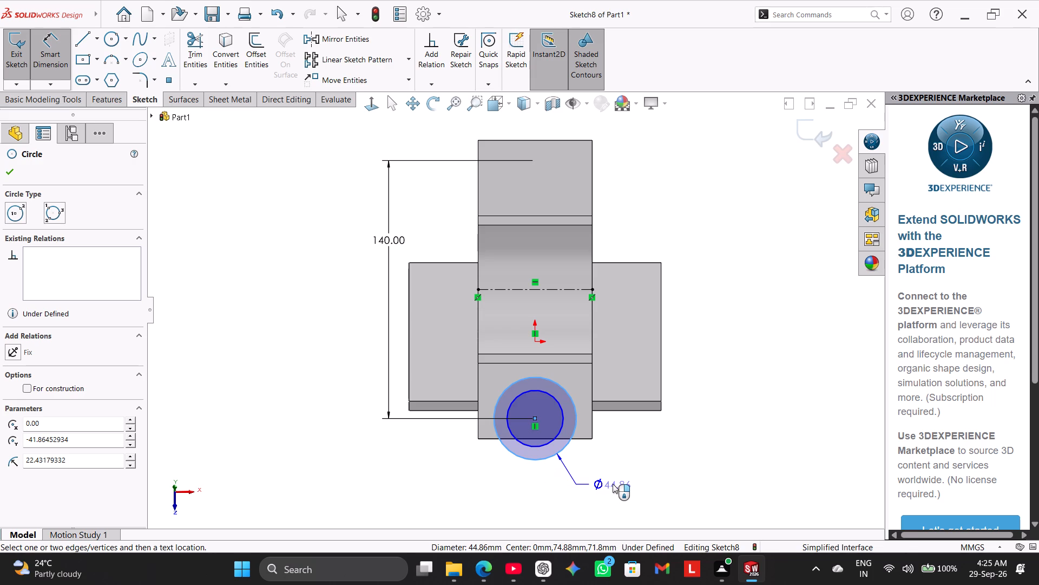
{"action": "left_click", "coordinate": [613, 484]}
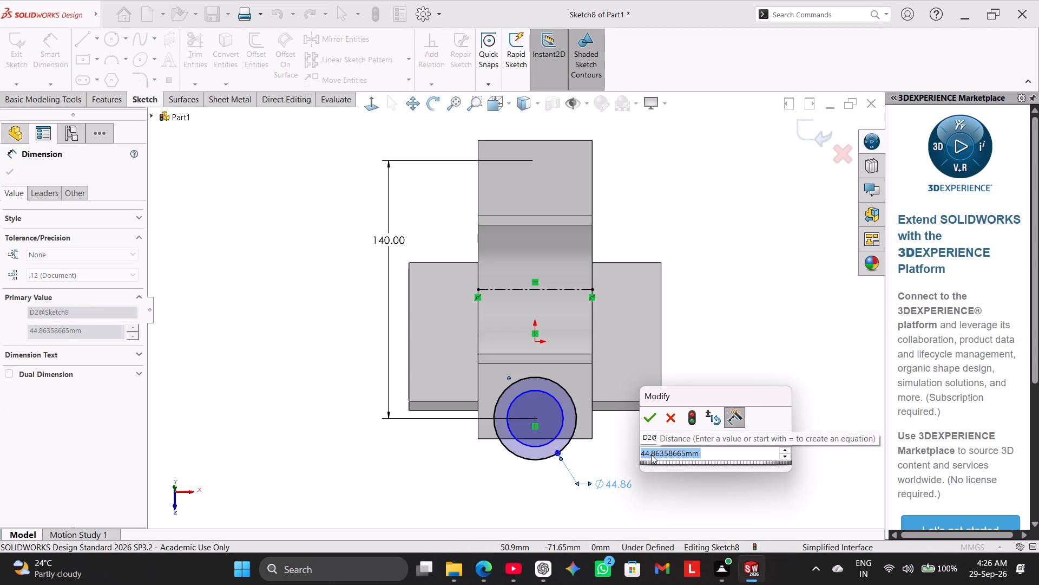
{"action": "type", "text": "44"}
{"action": "key", "text": "Return"}
{"action": "right_click_drag", "start_coordinate": [746, 341], "coordinate": [752, 336]}
{"action": "left_click", "coordinate": [786, 369]}
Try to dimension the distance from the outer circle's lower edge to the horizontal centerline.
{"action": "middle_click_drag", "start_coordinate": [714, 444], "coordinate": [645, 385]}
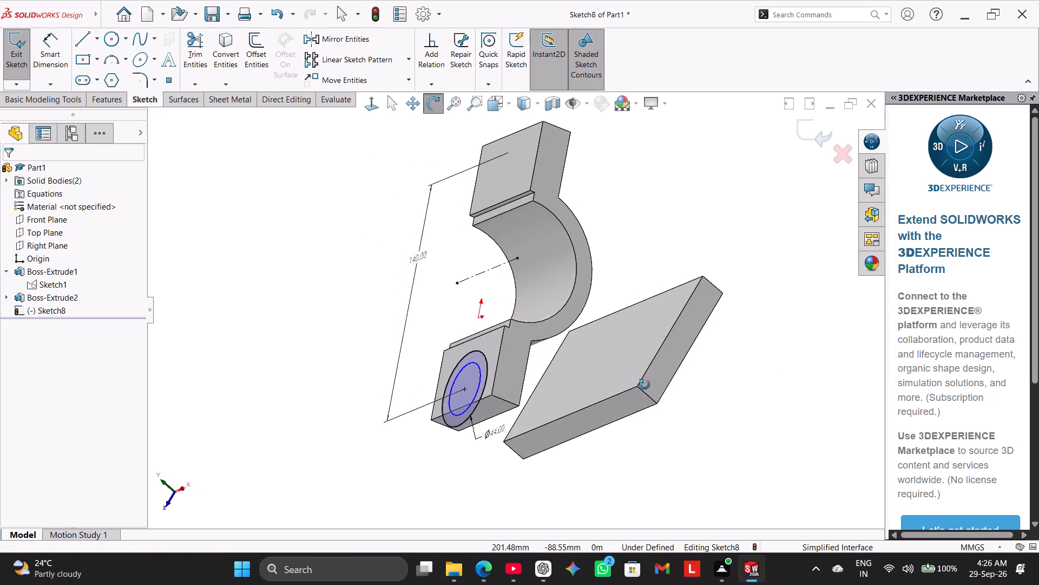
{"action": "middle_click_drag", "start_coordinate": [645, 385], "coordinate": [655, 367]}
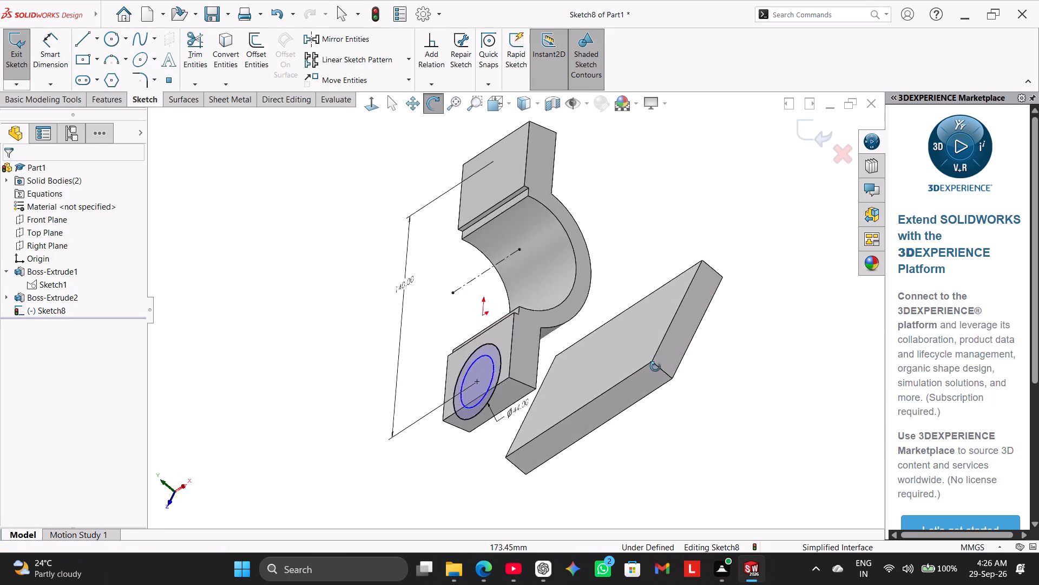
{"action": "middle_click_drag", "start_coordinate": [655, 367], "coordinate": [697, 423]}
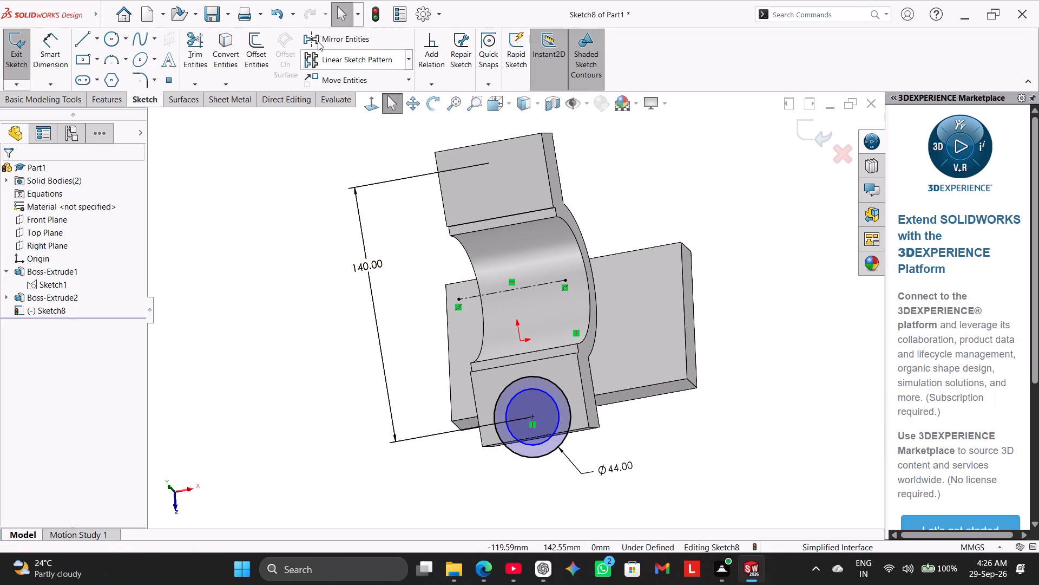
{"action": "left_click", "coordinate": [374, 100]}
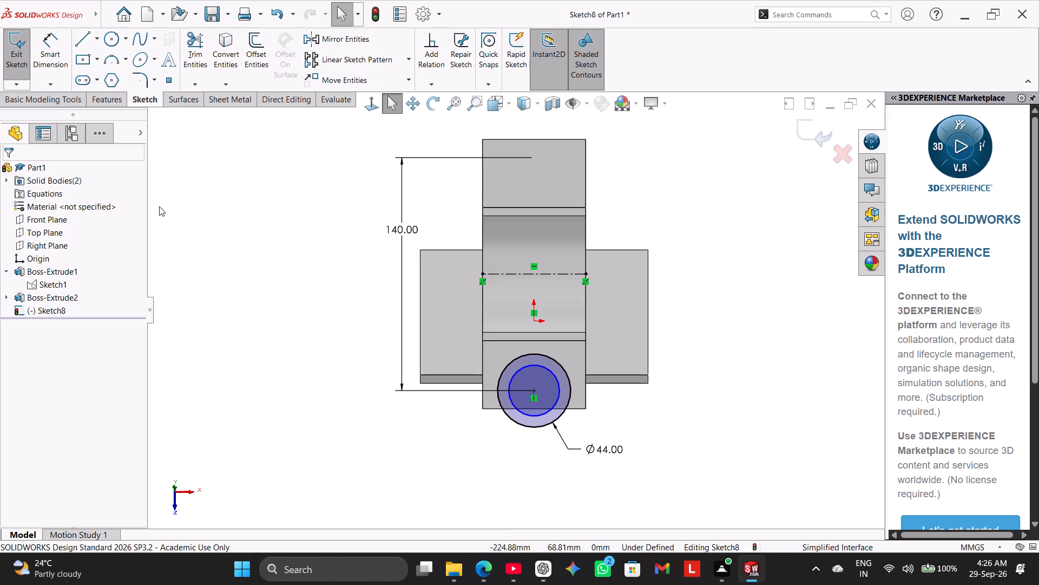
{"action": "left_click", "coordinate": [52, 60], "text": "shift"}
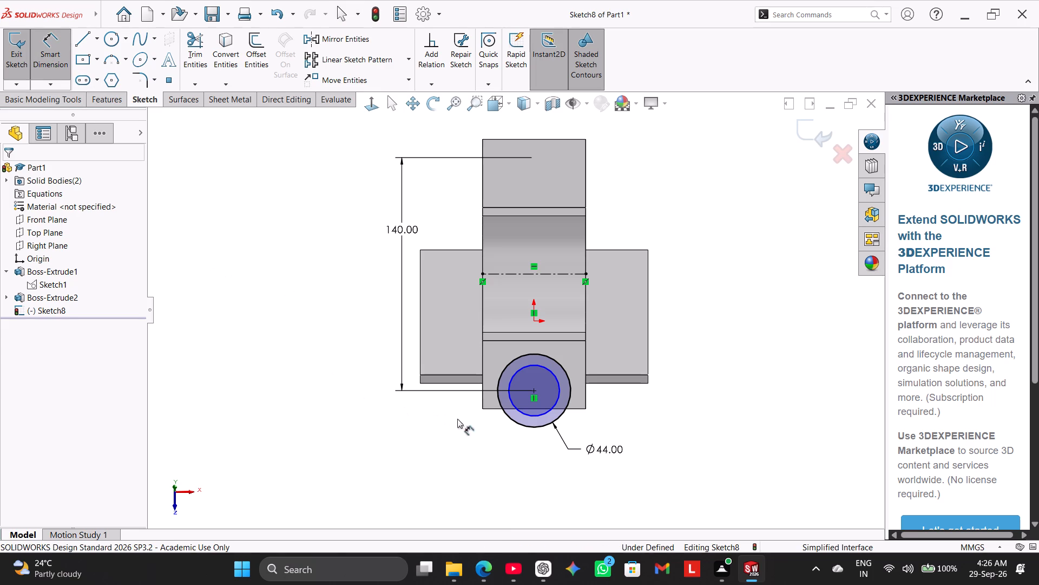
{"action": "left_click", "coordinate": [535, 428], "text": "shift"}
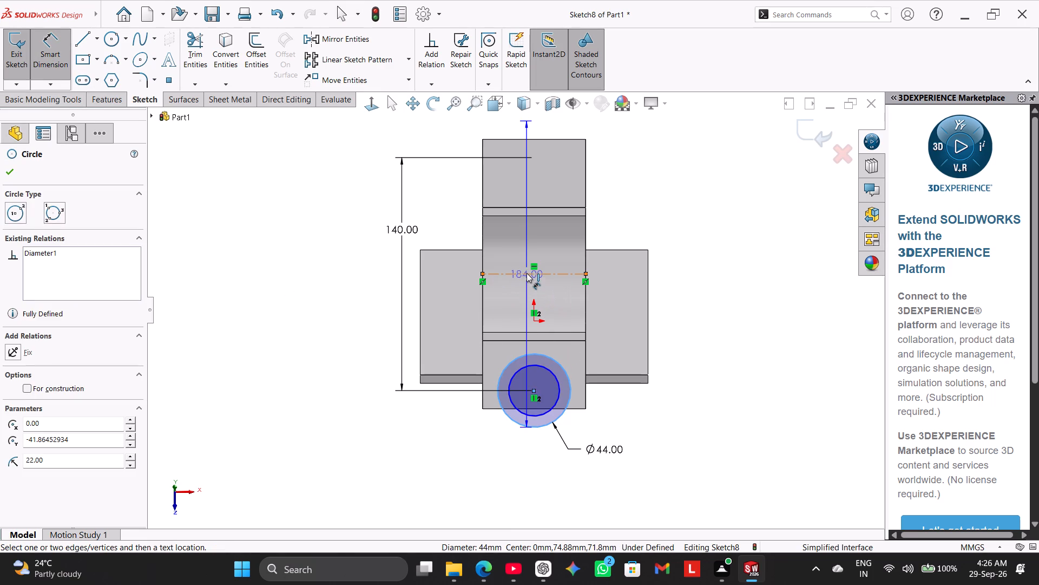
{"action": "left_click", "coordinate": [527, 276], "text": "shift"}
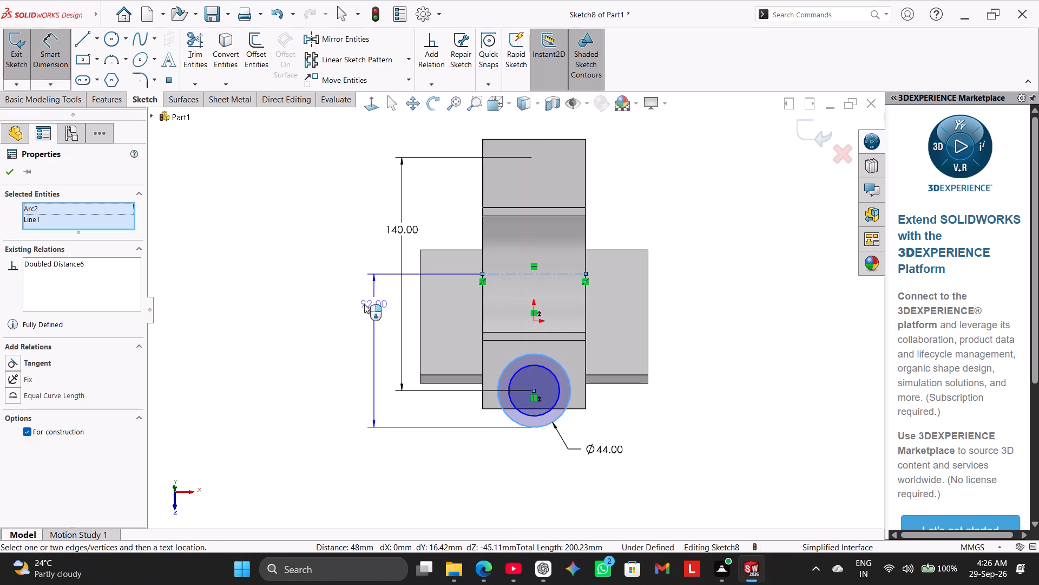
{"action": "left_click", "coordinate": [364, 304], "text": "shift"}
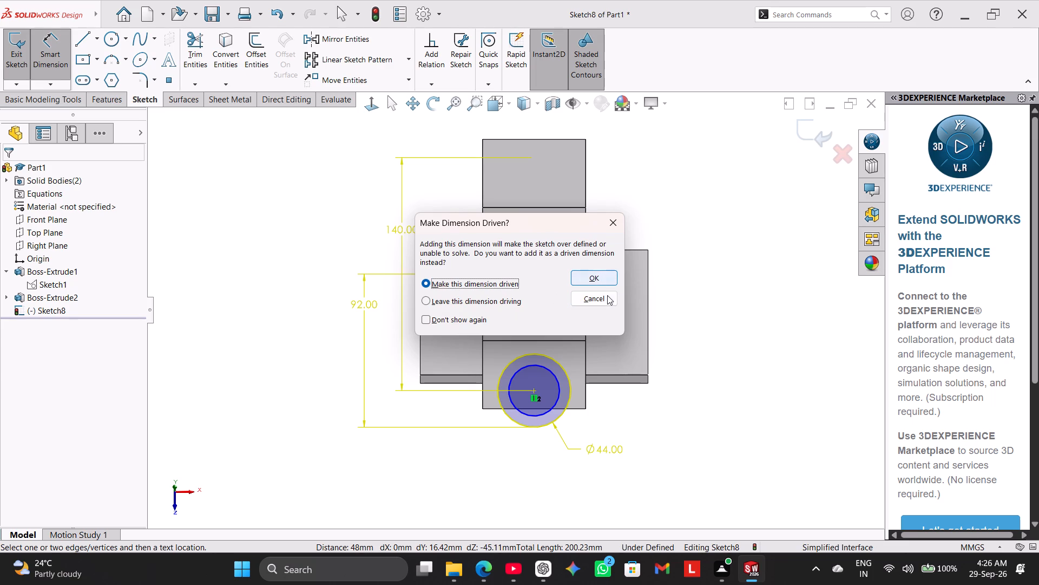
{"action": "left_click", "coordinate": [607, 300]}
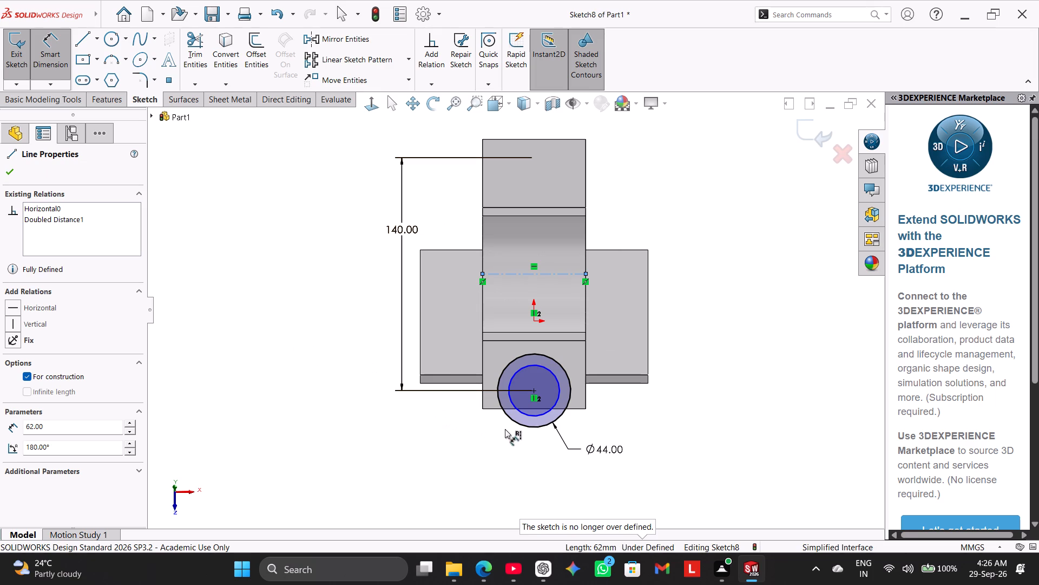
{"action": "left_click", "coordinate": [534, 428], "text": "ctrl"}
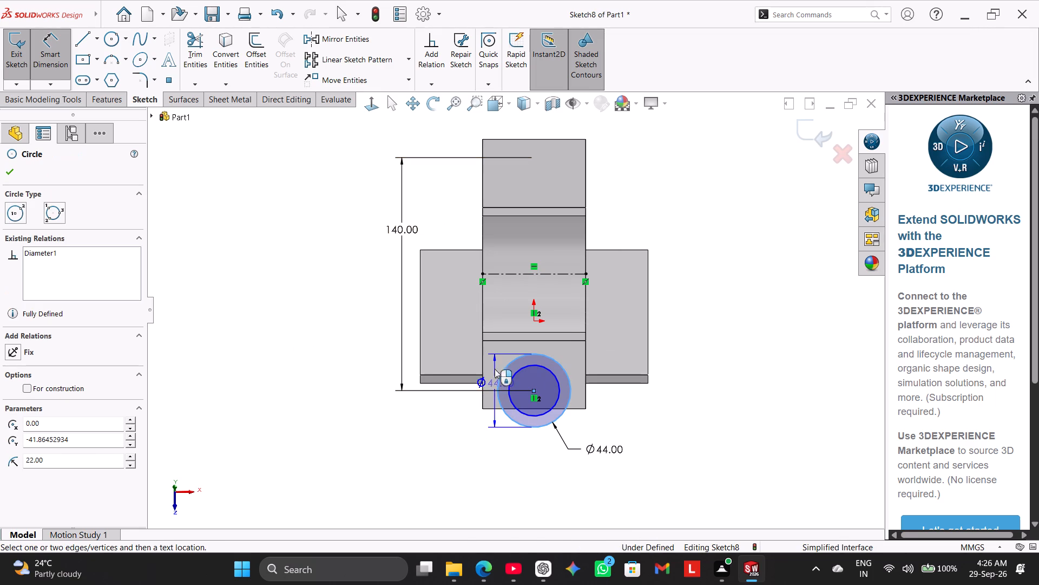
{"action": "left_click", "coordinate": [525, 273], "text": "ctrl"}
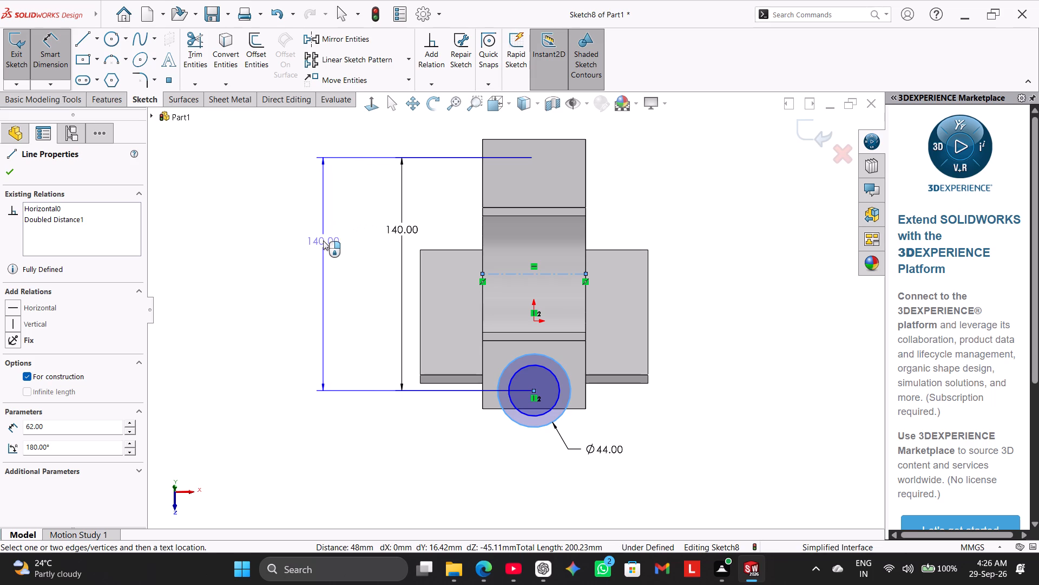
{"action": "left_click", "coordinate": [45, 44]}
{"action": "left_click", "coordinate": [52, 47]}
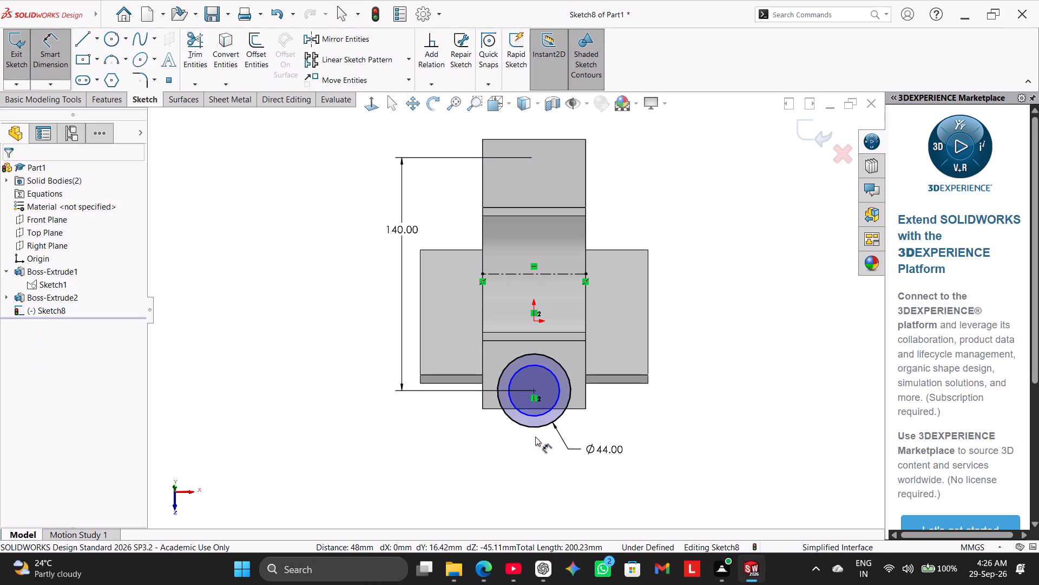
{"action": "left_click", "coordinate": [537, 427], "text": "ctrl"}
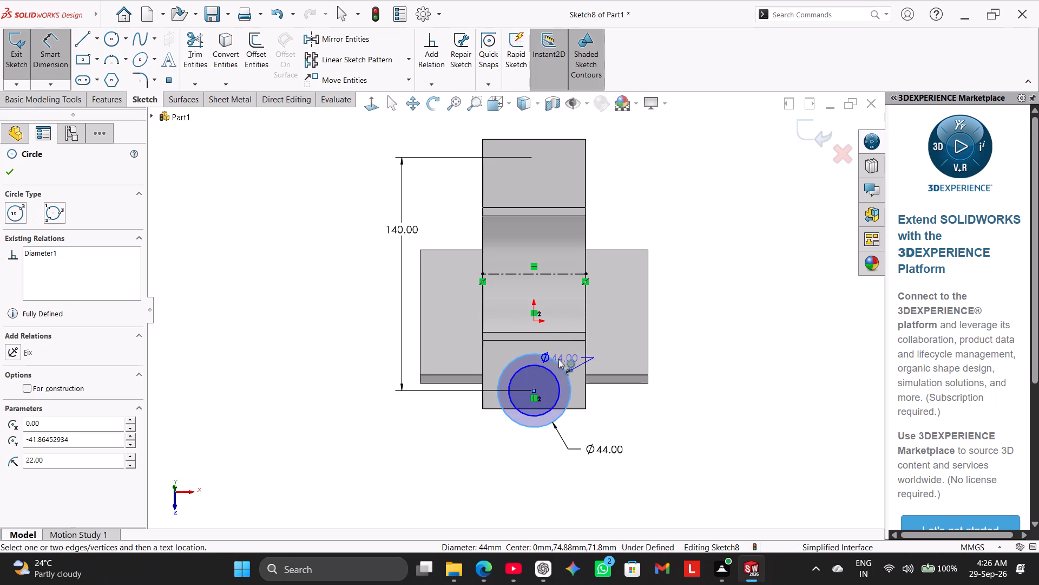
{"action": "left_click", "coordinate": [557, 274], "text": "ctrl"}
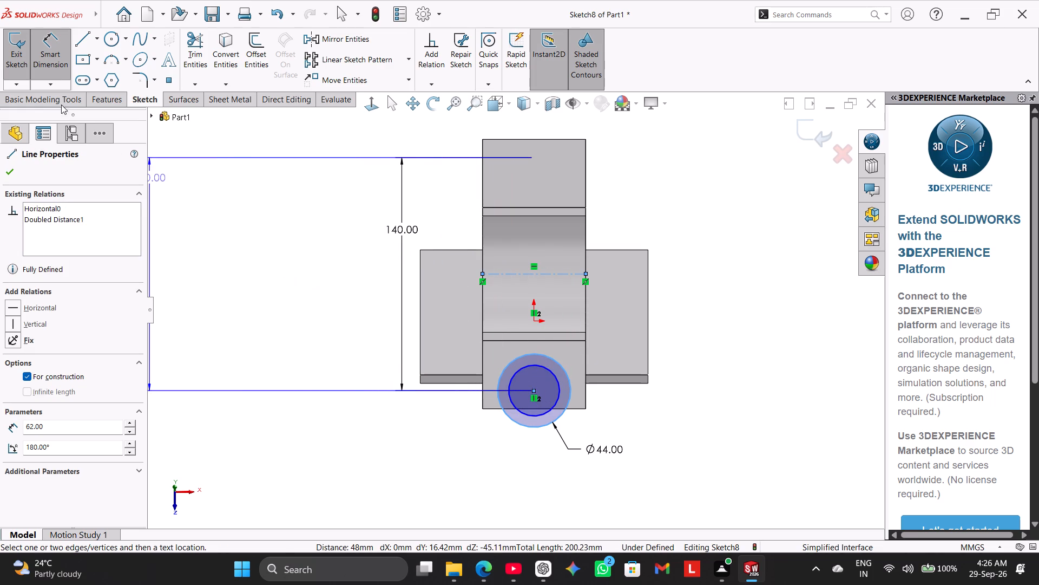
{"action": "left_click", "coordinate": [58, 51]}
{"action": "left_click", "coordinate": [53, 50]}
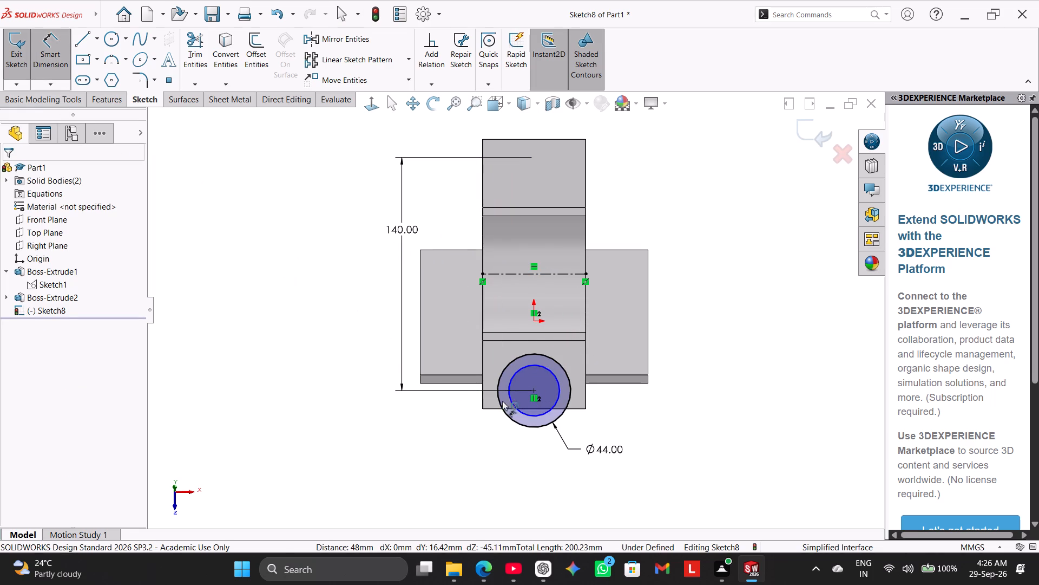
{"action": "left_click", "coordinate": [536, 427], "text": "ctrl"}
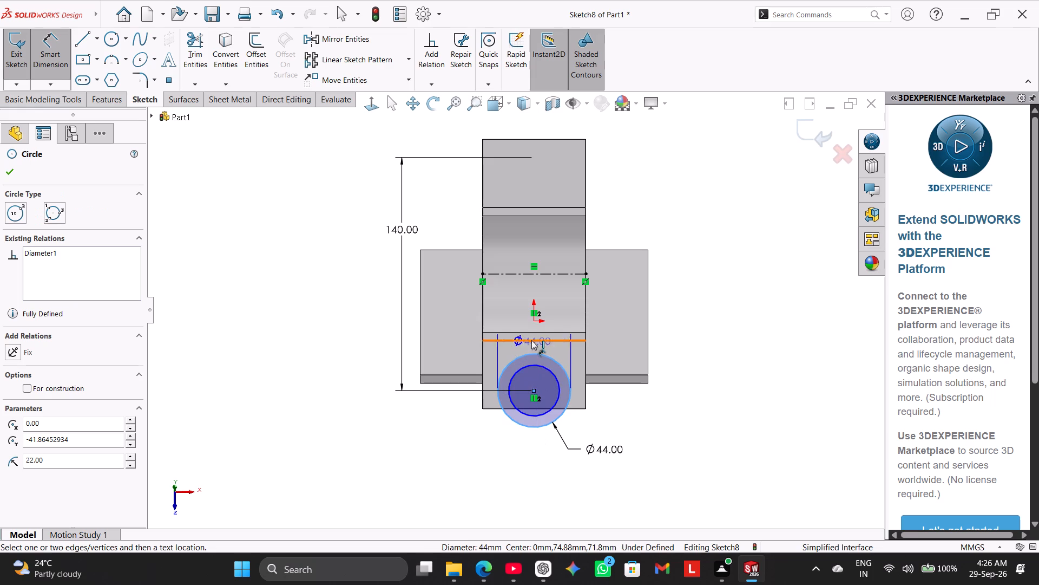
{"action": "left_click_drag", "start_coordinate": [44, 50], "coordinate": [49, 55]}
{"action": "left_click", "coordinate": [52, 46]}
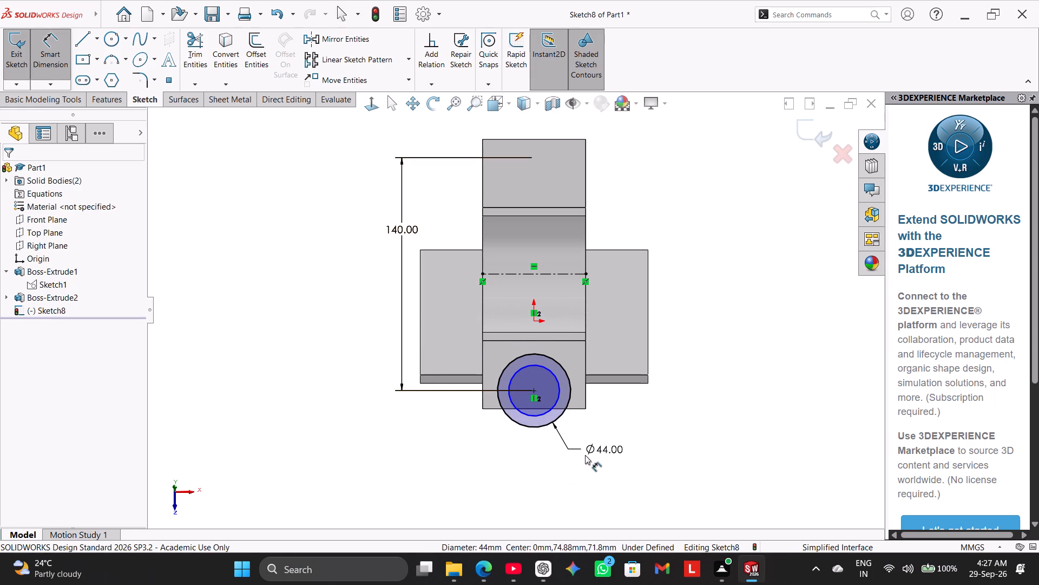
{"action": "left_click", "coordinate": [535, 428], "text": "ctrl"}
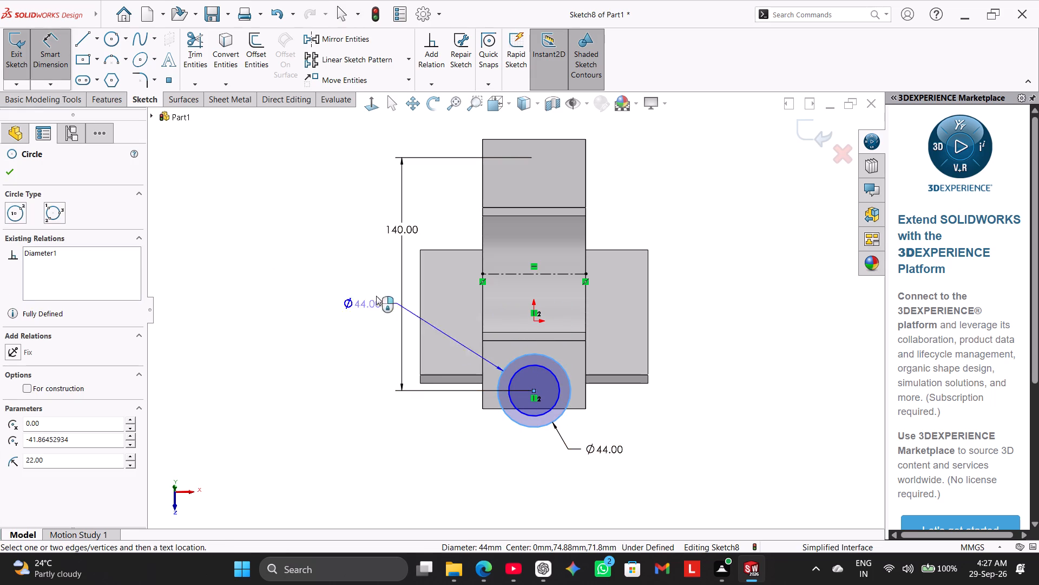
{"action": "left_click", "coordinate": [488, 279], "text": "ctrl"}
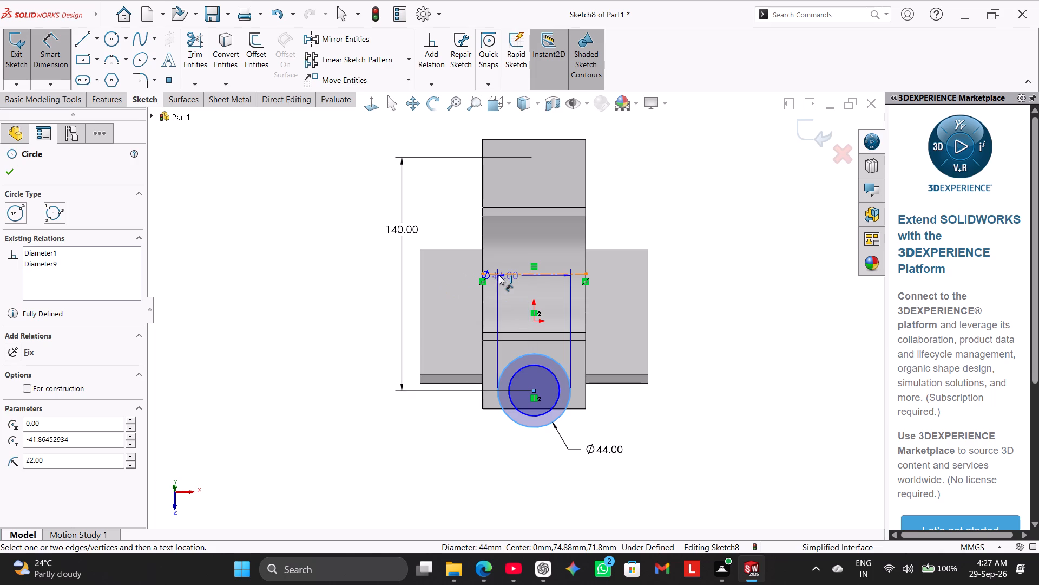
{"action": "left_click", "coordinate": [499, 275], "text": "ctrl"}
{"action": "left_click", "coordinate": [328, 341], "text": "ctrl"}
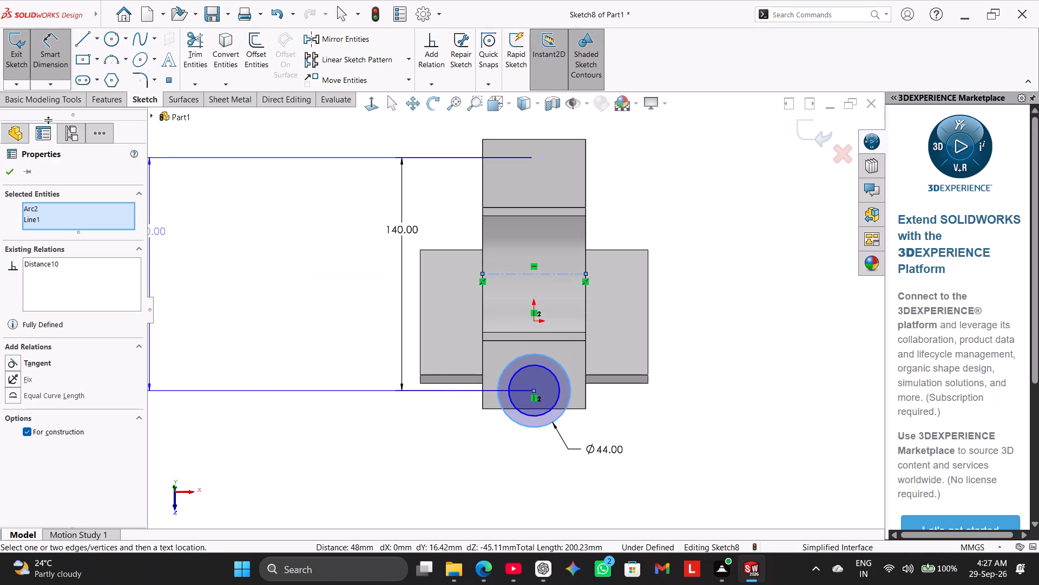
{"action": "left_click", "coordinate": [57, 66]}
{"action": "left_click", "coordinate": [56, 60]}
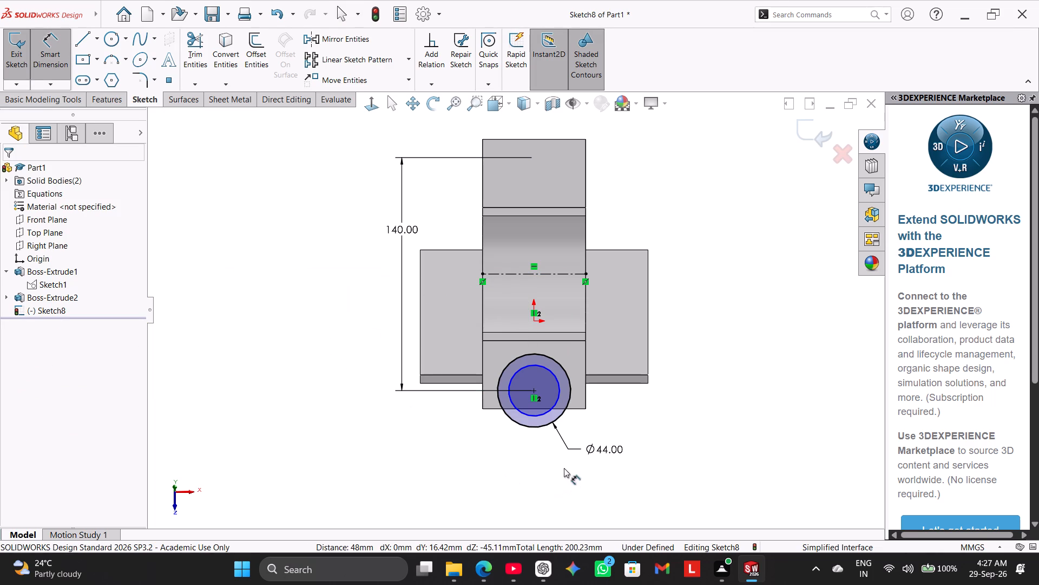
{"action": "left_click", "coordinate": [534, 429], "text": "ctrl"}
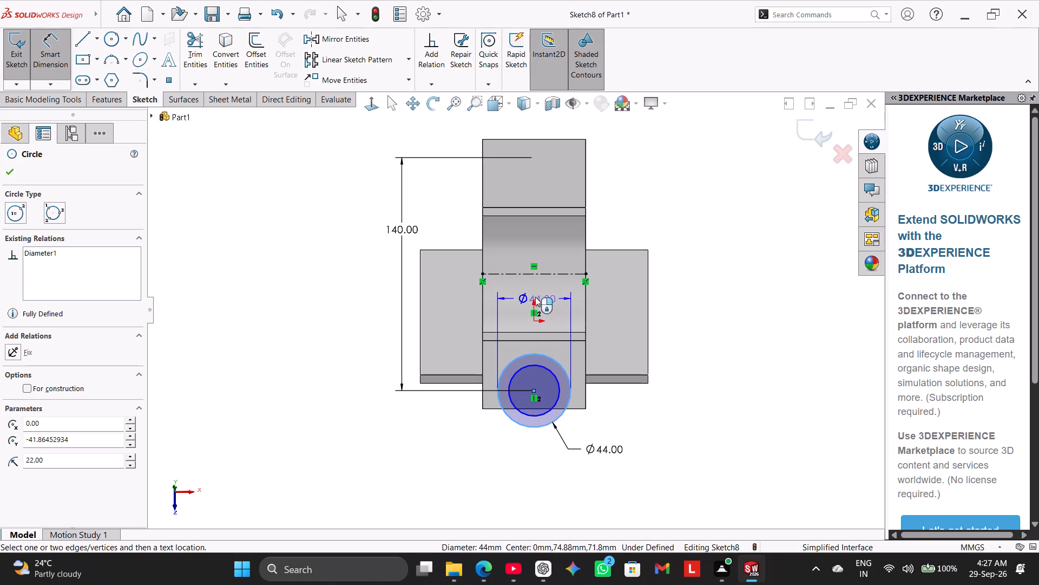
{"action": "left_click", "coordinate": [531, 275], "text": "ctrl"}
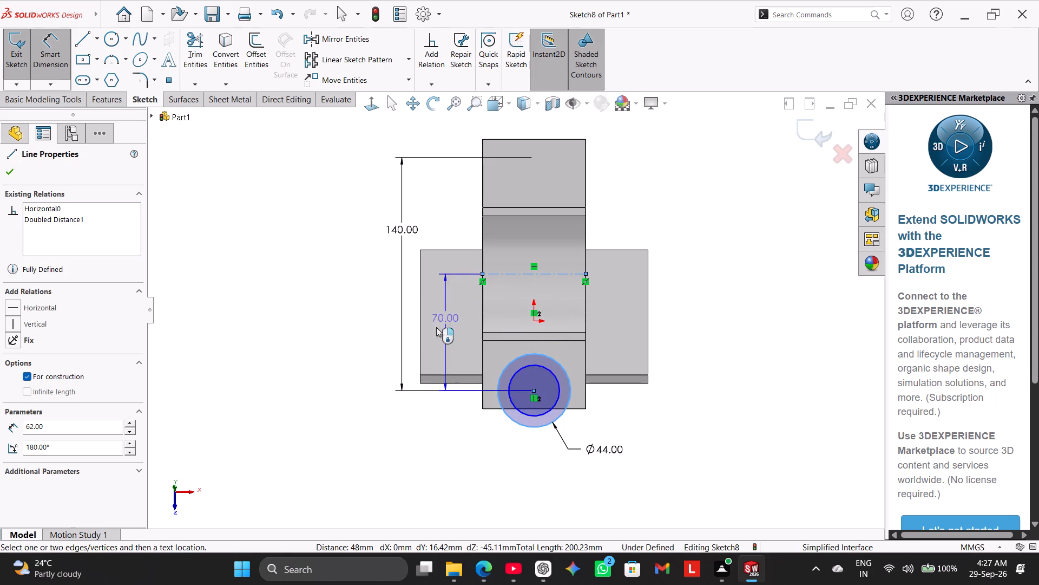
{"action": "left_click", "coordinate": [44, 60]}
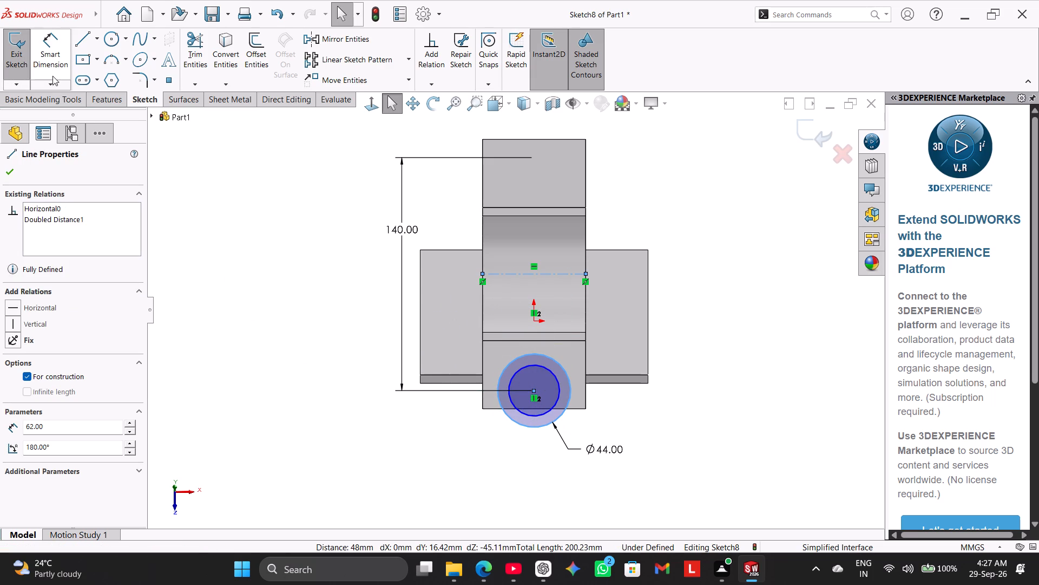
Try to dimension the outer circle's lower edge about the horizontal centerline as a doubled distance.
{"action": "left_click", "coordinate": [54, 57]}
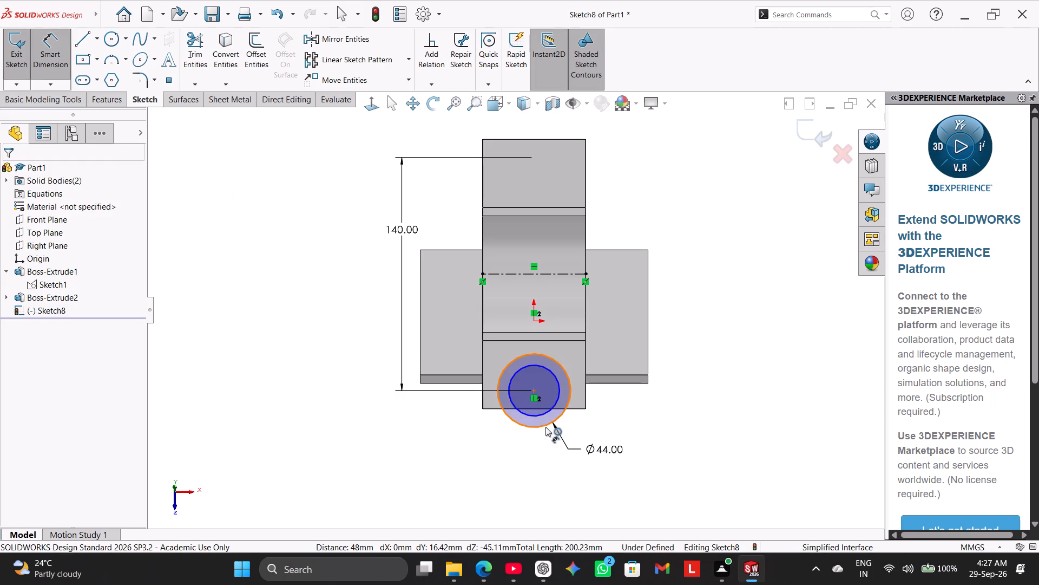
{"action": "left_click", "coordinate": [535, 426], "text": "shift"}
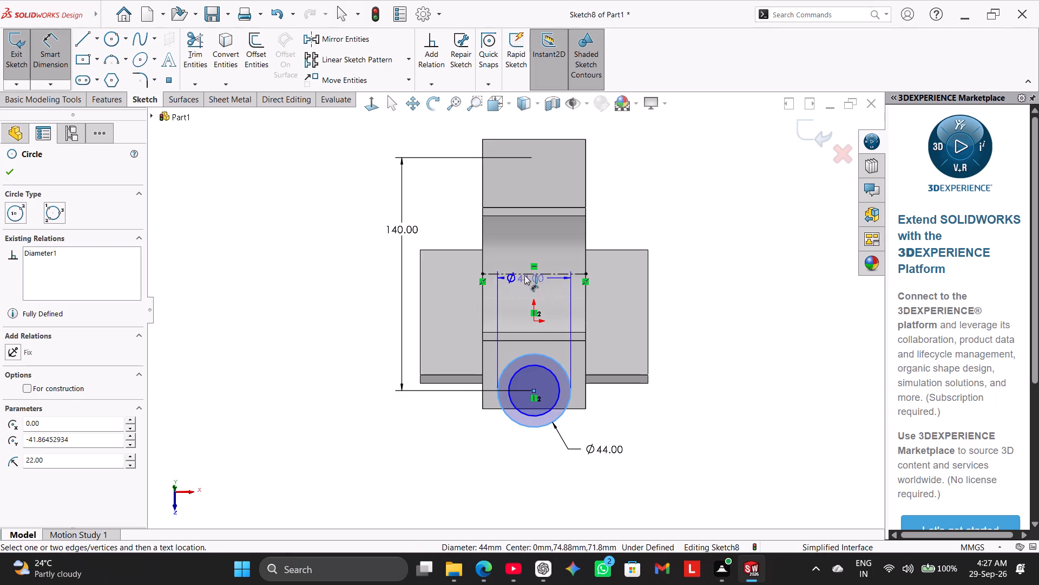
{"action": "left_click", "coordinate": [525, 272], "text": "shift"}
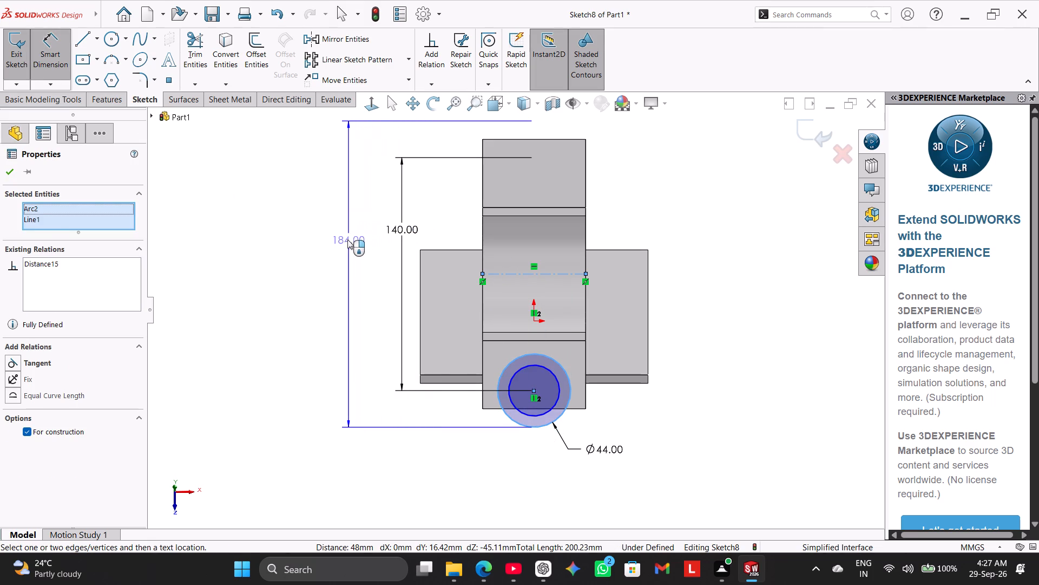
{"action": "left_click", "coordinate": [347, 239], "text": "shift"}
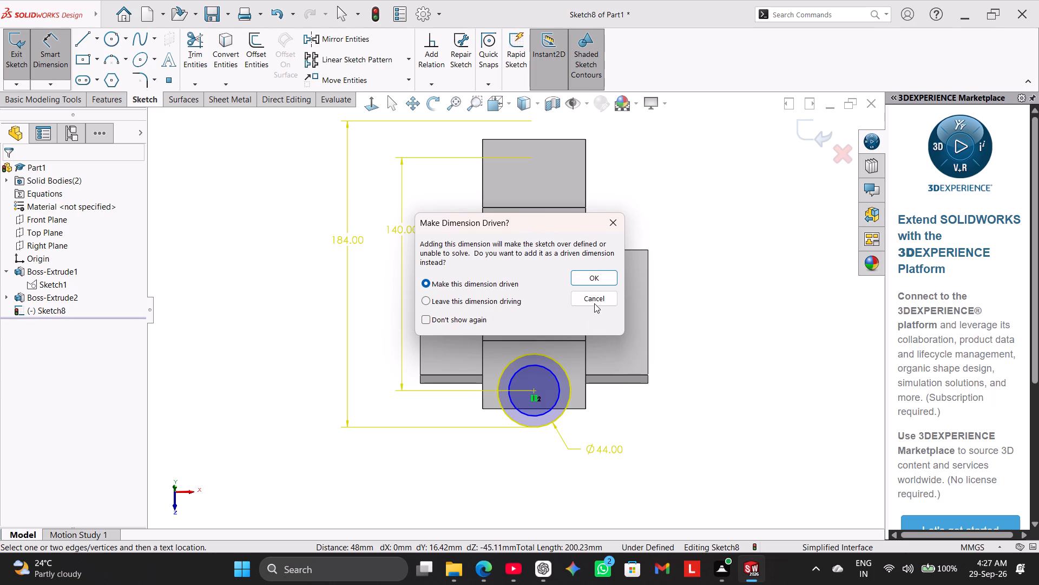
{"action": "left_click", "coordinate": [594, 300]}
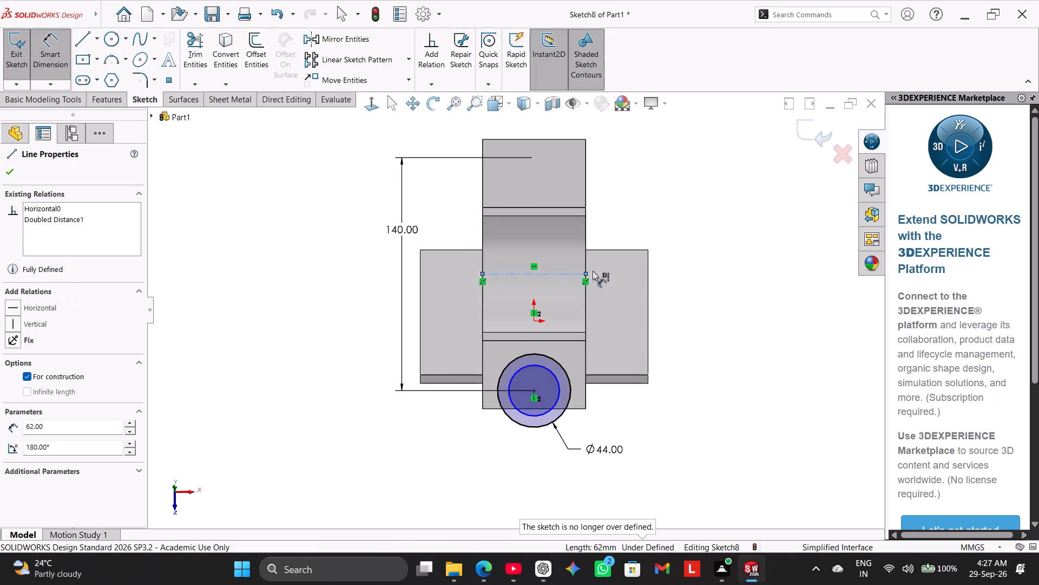
Edit the half-ring bracket's profile sketch, setting the overall length across both arms to 140+22+22 (184 mm), and exit the sketch.
{"action": "left_click", "coordinate": [21, 56]}
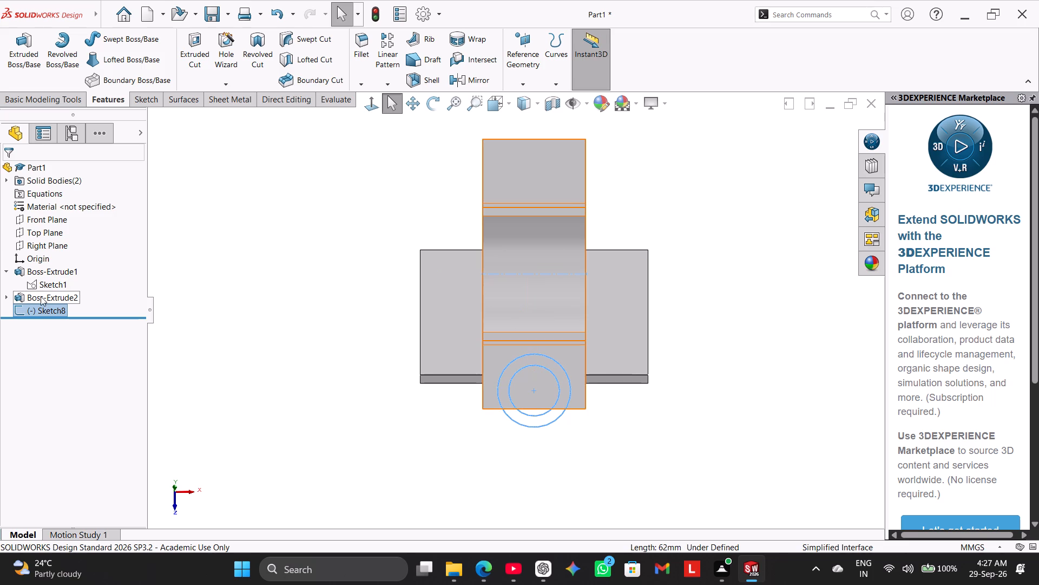
{"action": "left_click", "coordinate": [5, 298]}
{"action": "left_click", "coordinate": [32, 309]}
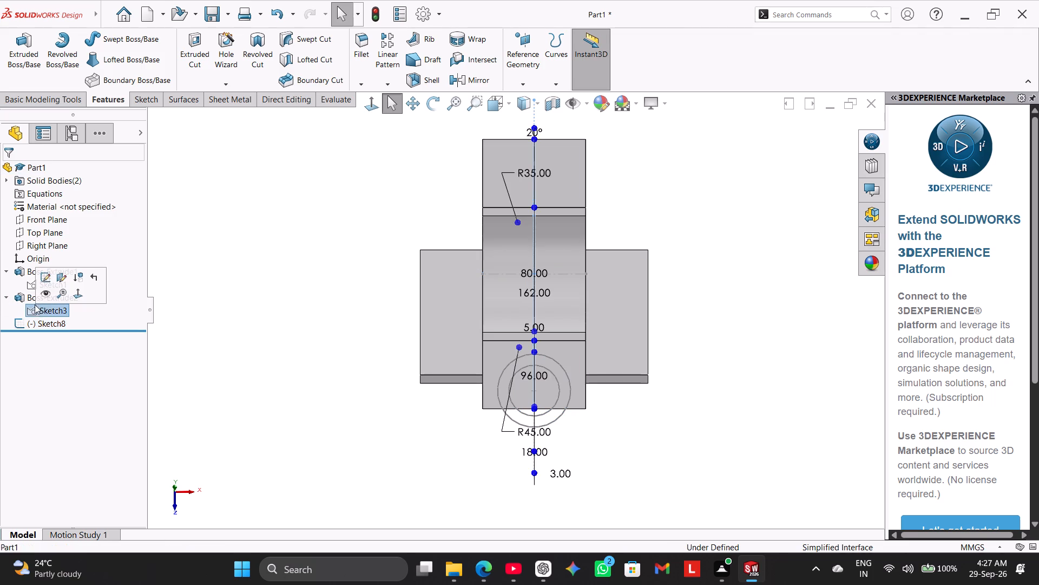
{"action": "left_click", "coordinate": [42, 279]}
{"action": "scroll", "coordinate": [283, 393], "scroll_direction": "up", "scroll_amount": 1}
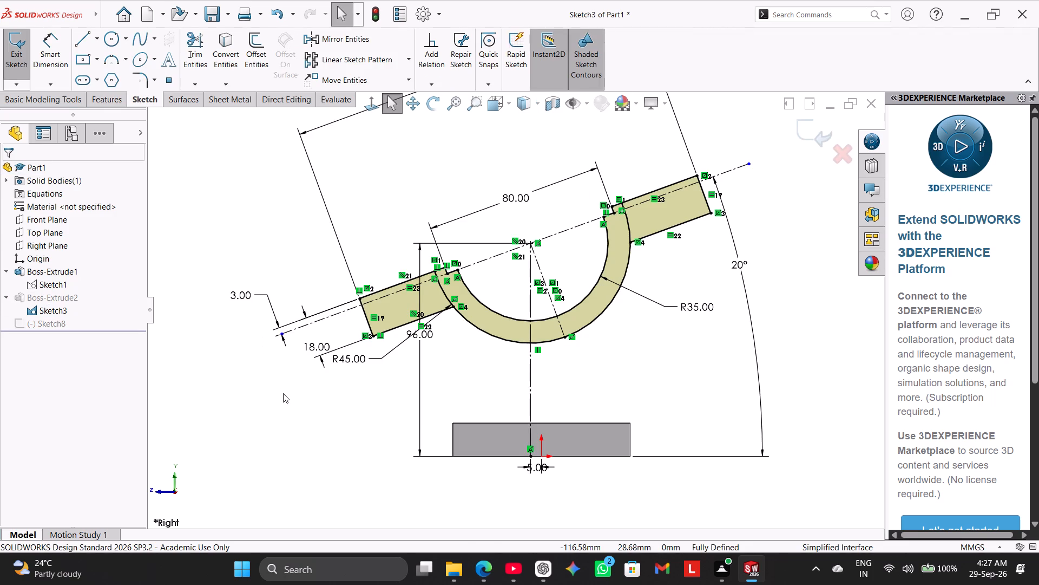
{"action": "scroll", "coordinate": [285, 395], "scroll_direction": "up", "scroll_amount": 2}
{"action": "double_click", "coordinate": [468, 179]}
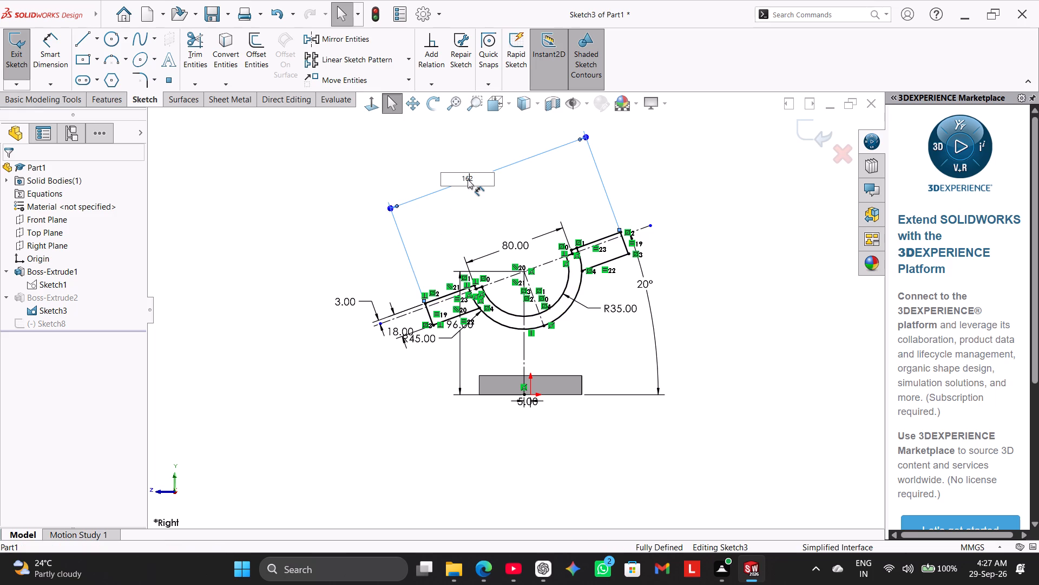
{"action": "double_click", "coordinate": [472, 179]}
{"action": "type", "text": "14"}
{"action": "key", "text": "0"}
{"action": "type", "text": "+22+22"}
{"action": "key", "text": "Return"}
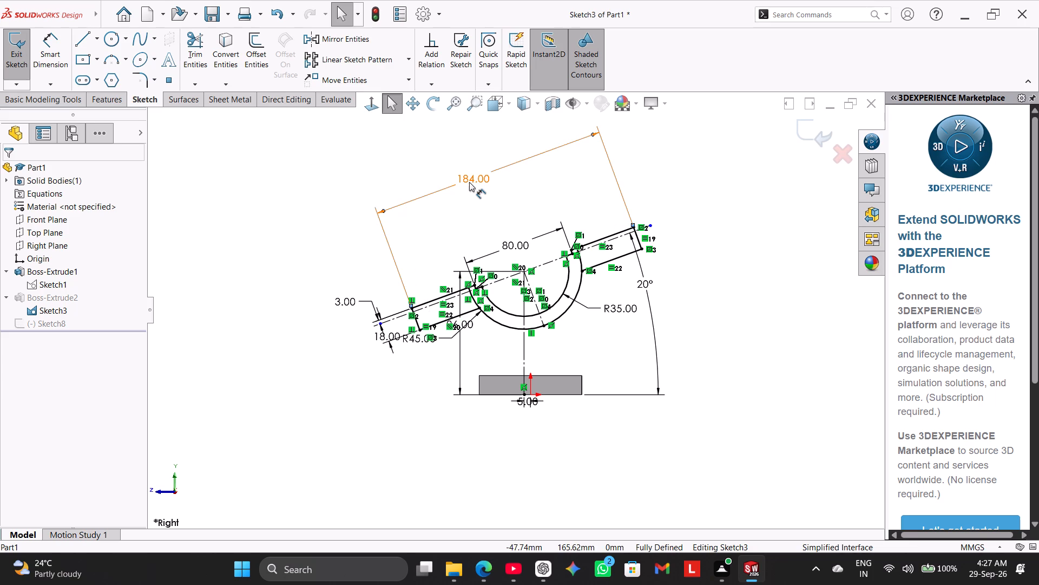
{"action": "right_click", "coordinate": [298, 231]}
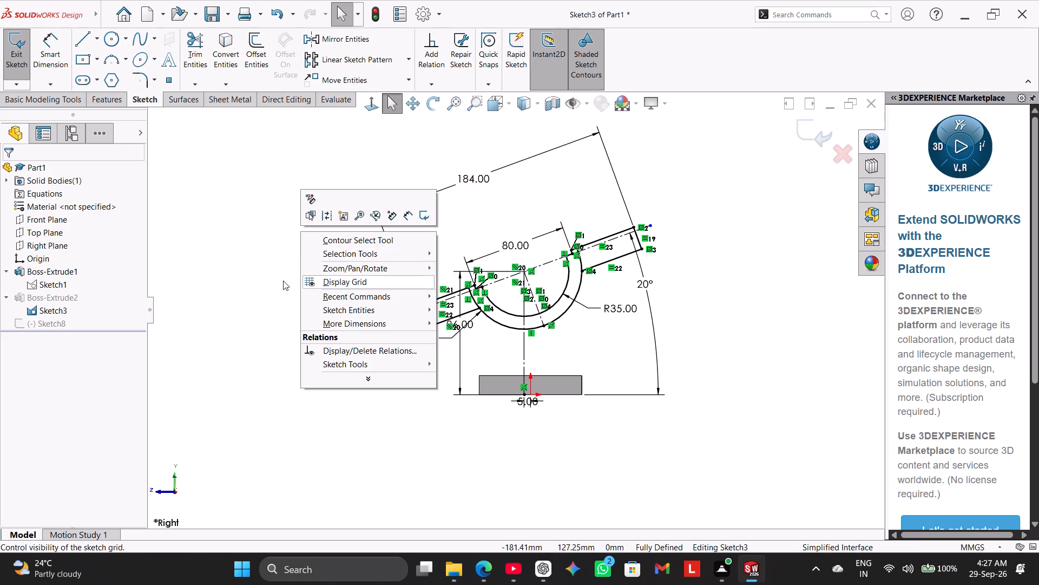
{"action": "left_click", "coordinate": [232, 274]}
{"action": "left_click", "coordinate": [18, 51]}
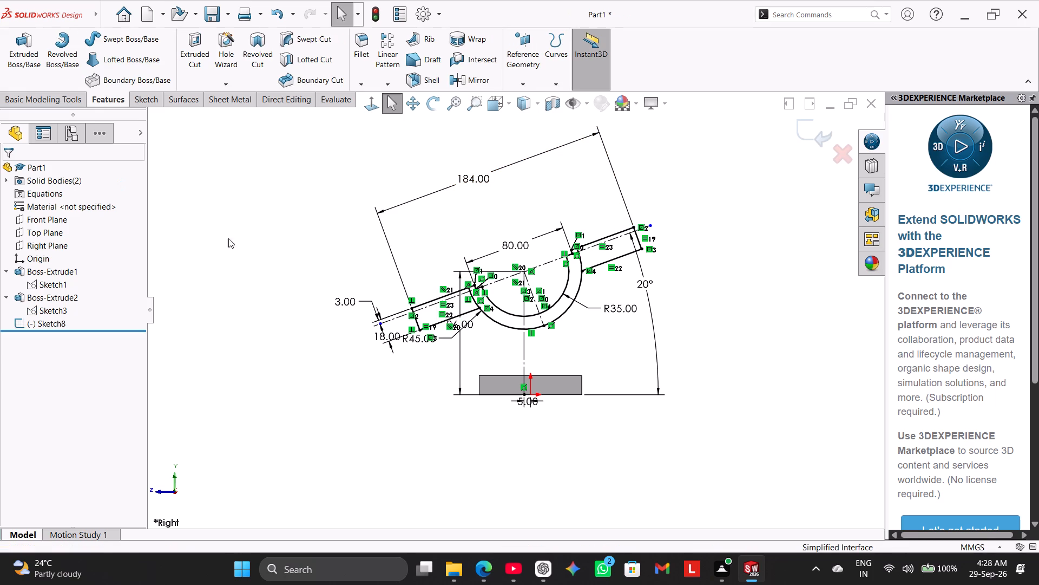
Reopen the sketch of concentric circles on the lower arm and dimension the inner circle's diameter as 15 mm.
{"action": "middle_click_drag", "start_coordinate": [249, 248], "coordinate": [298, 395]}
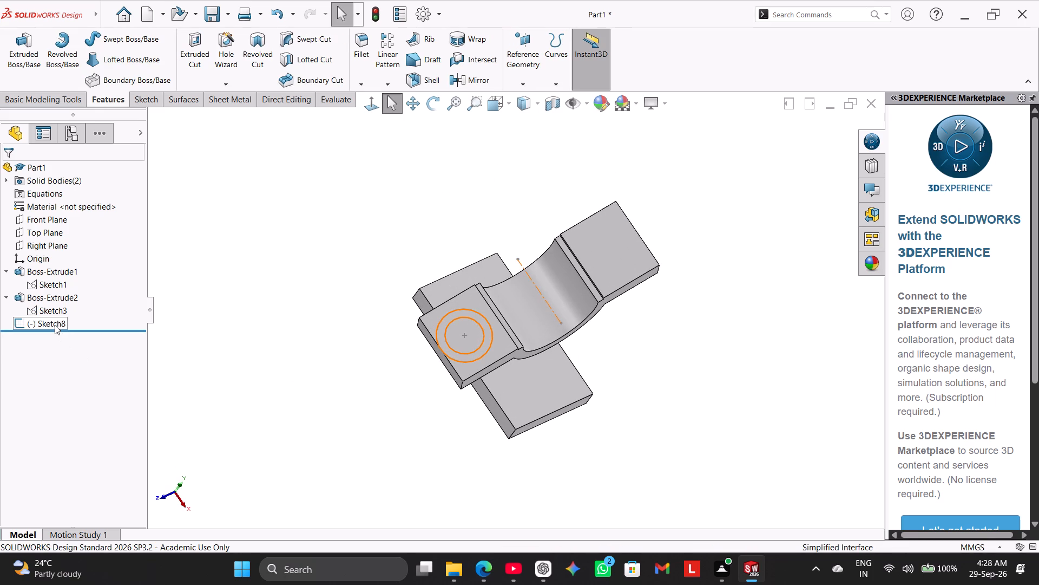
{"action": "left_click", "coordinate": [55, 325]}
{"action": "left_click", "coordinate": [64, 292]}
{"action": "left_click", "coordinate": [240, 362]}
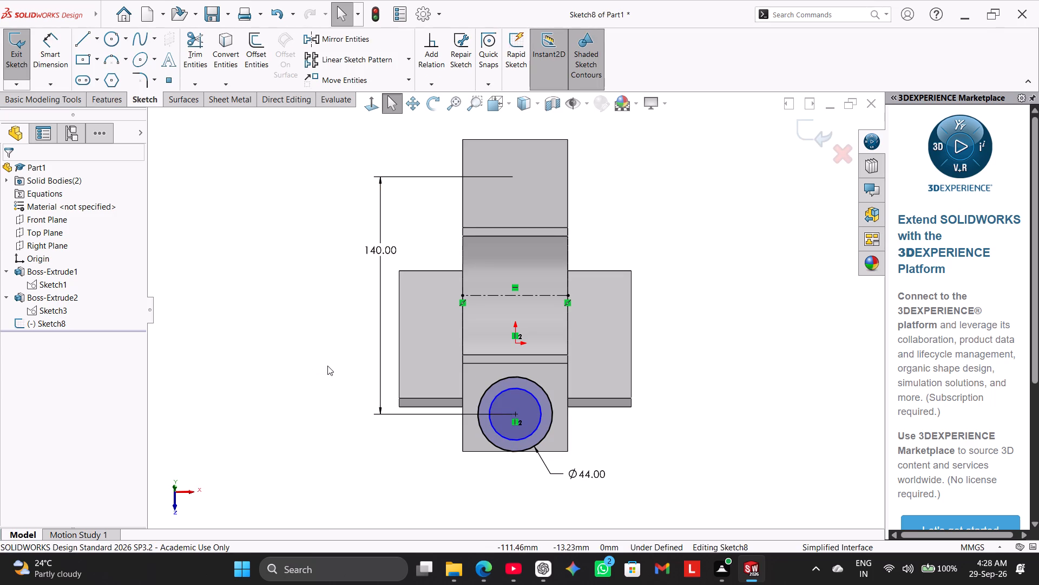
{"action": "left_click", "coordinate": [54, 54]}
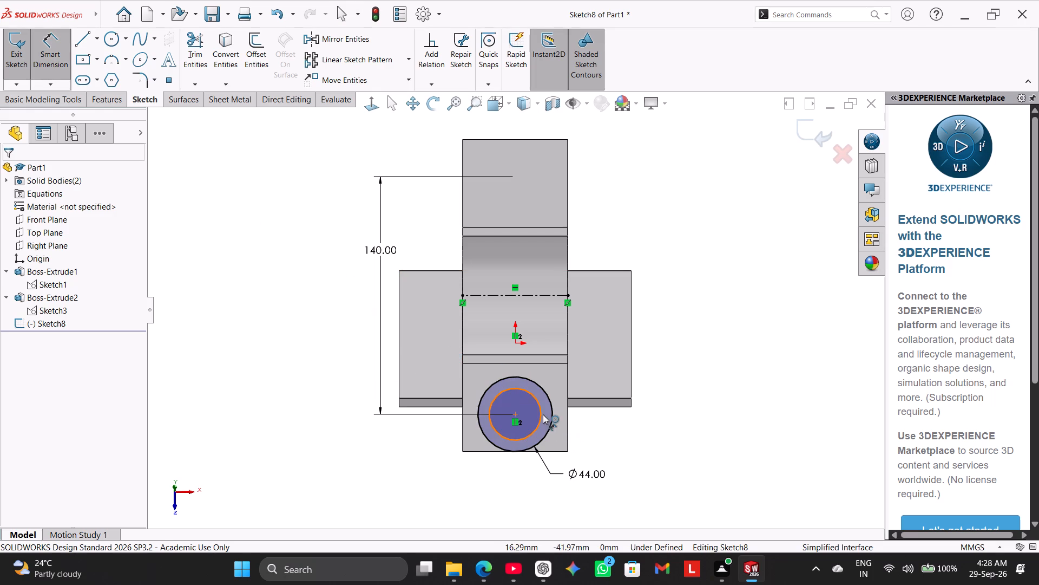
{"action": "left_click", "coordinate": [540, 413]}
{"action": "left_click", "coordinate": [620, 450]}
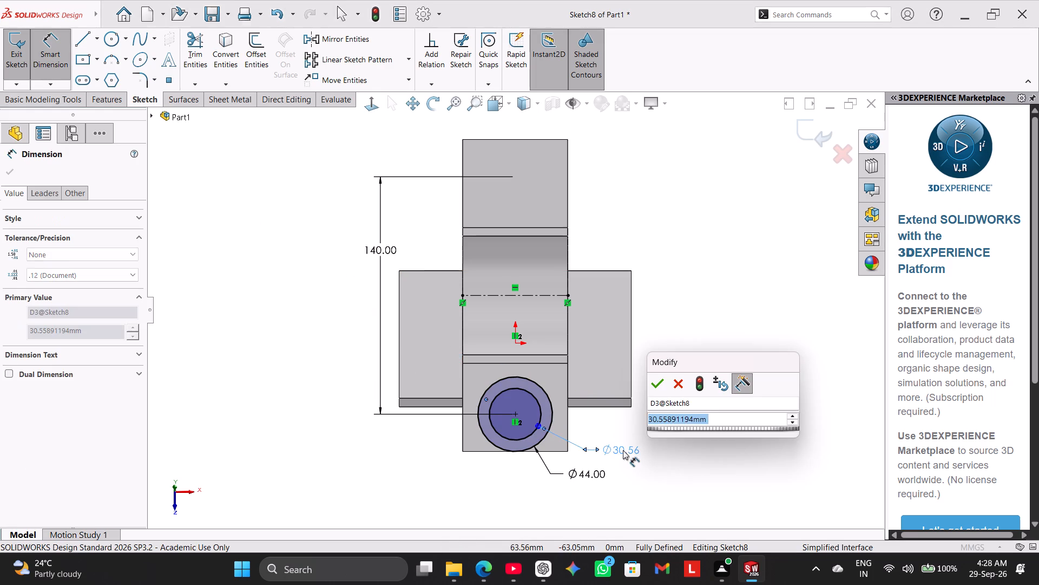
{"action": "type", "text": "15"}
{"action": "key", "text": "Return"}
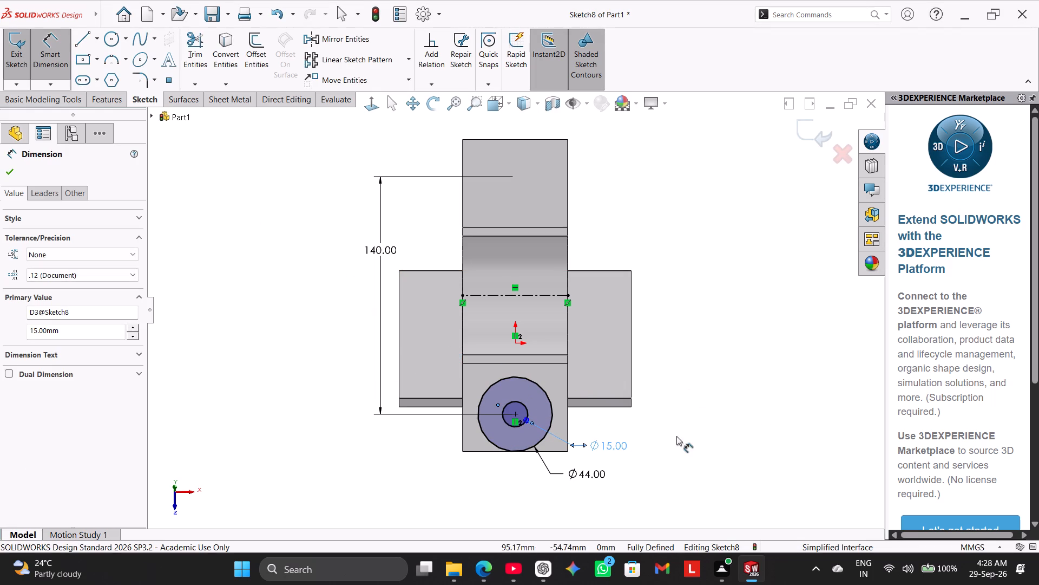
{"action": "right_click", "coordinate": [714, 337]}
{"action": "left_click", "coordinate": [762, 375]}
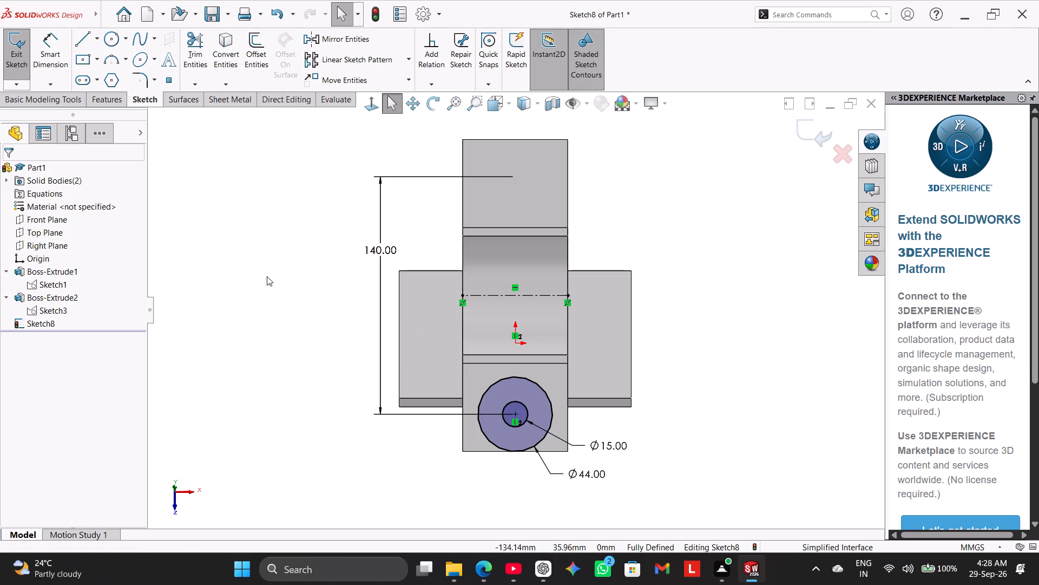
Sketch two vertical lines, about 30 mm long, from the outer circle's left and right quadrants up to the lower arm's inner edge.
{"action": "left_click_drag", "start_coordinate": [77, 37], "coordinate": [83, 40]}
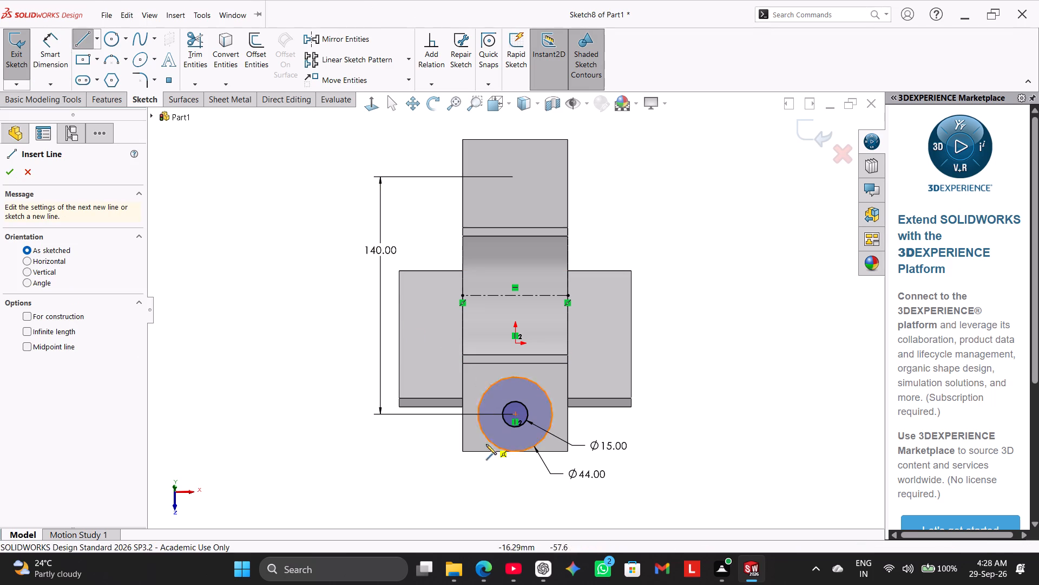
{"action": "left_click", "coordinate": [477, 414]}
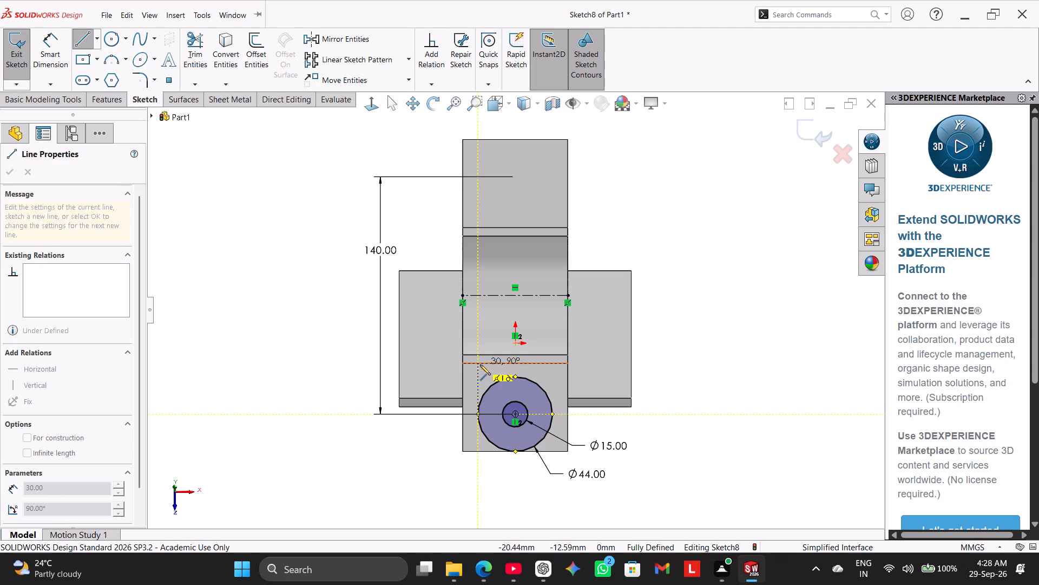
{"action": "left_click", "coordinate": [479, 365]}
{"action": "right_click", "coordinate": [681, 284]}
{"action": "left_click", "coordinate": [708, 292]}
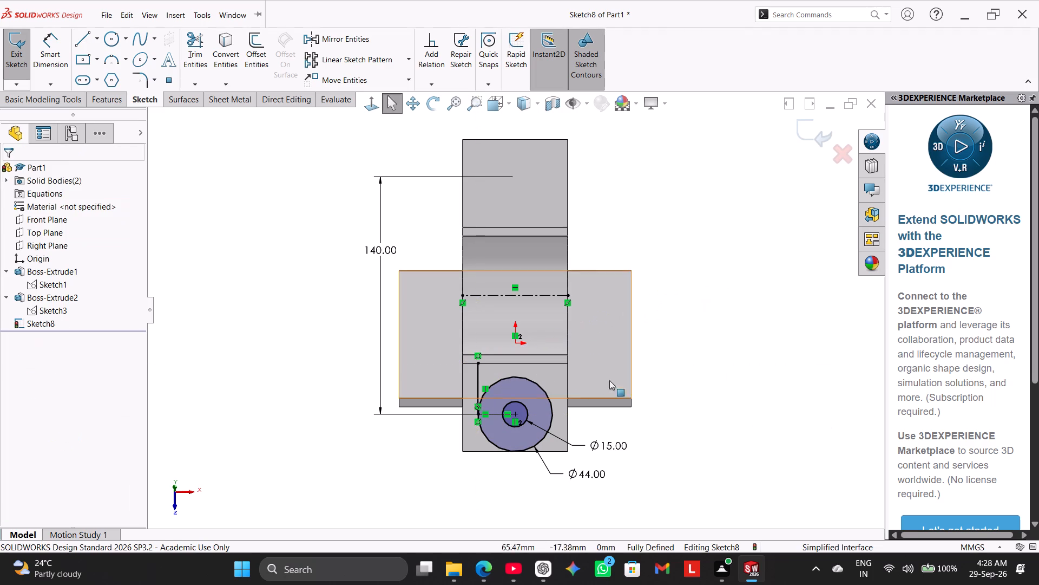
{"action": "left_click_drag", "start_coordinate": [82, 36], "coordinate": [89, 43]}
{"action": "left_click", "coordinate": [554, 413]}
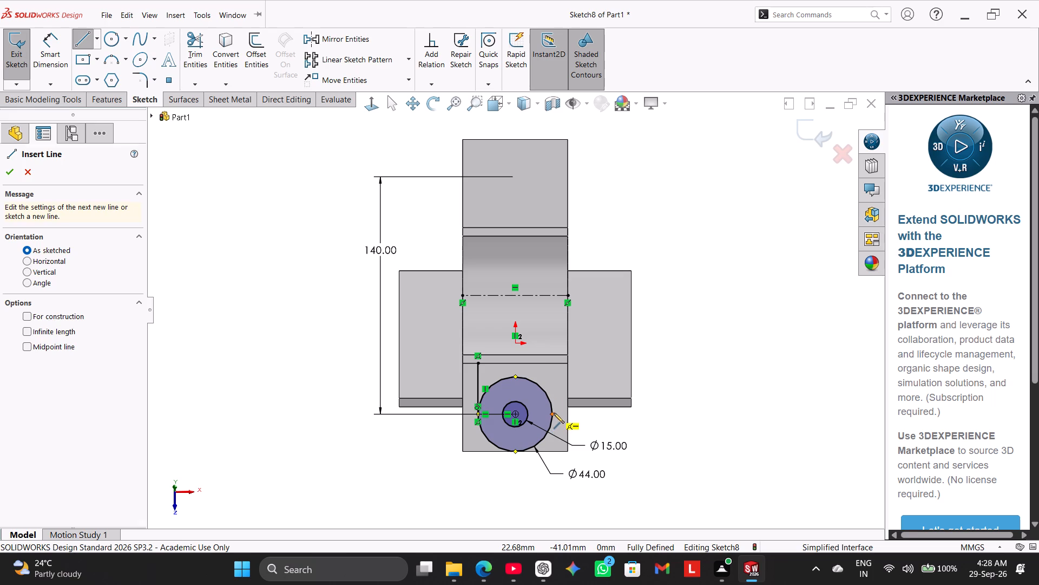
{"action": "left_click", "coordinate": [550, 363]}
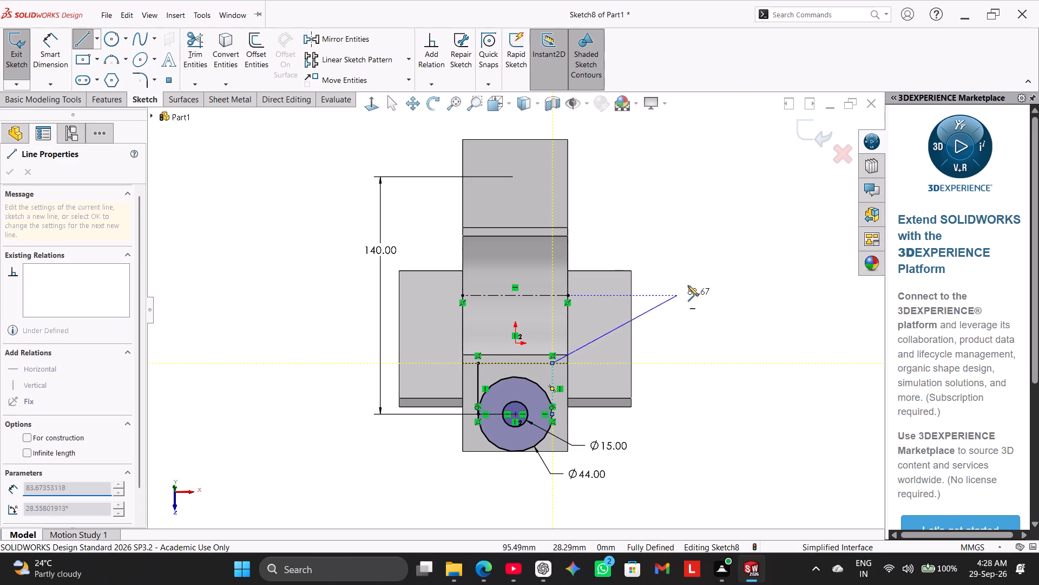
{"action": "right_click", "coordinate": [702, 257]}
{"action": "left_click", "coordinate": [736, 268]}
Sketch a horizontal line along the arm's inner edge joining the upper ends of the two vertical lines.
{"action": "middle_click_drag", "start_coordinate": [706, 409], "coordinate": [659, 365]}
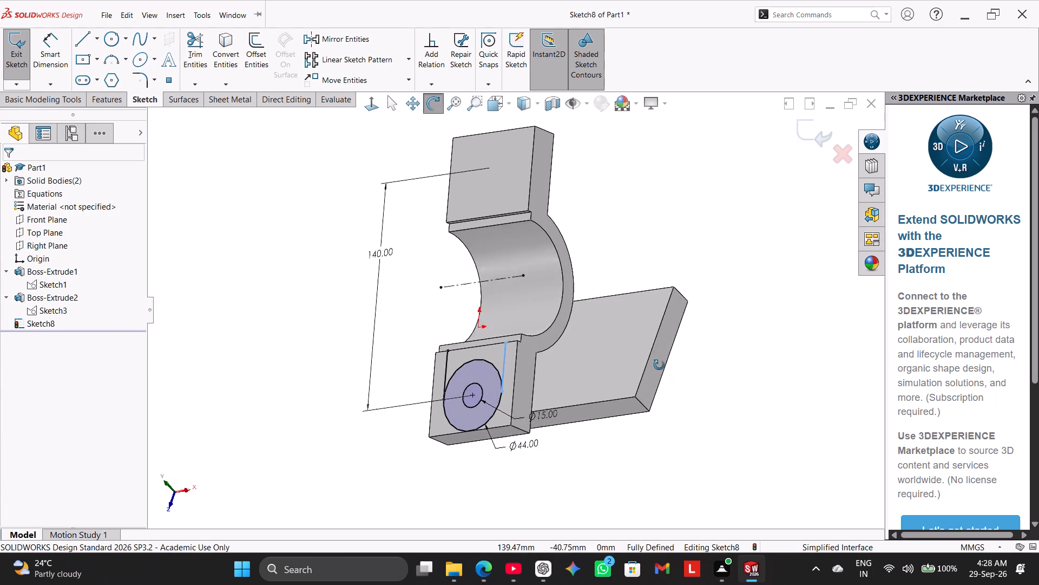
{"action": "middle_click_drag", "start_coordinate": [659, 365], "coordinate": [702, 382]}
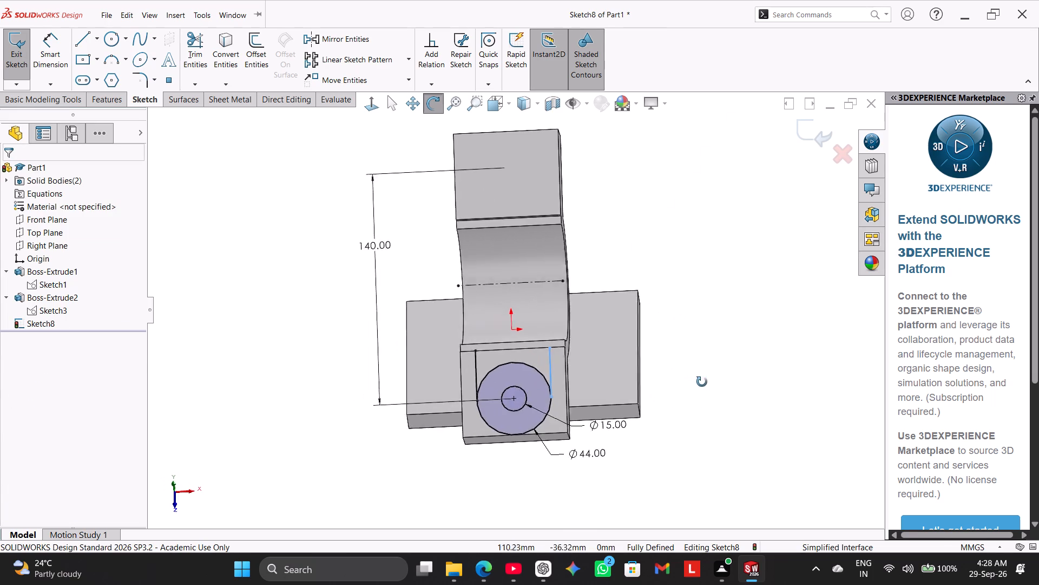
{"action": "middle_click_drag", "start_coordinate": [702, 382], "coordinate": [709, 387]}
{"action": "left_click", "coordinate": [724, 396]}
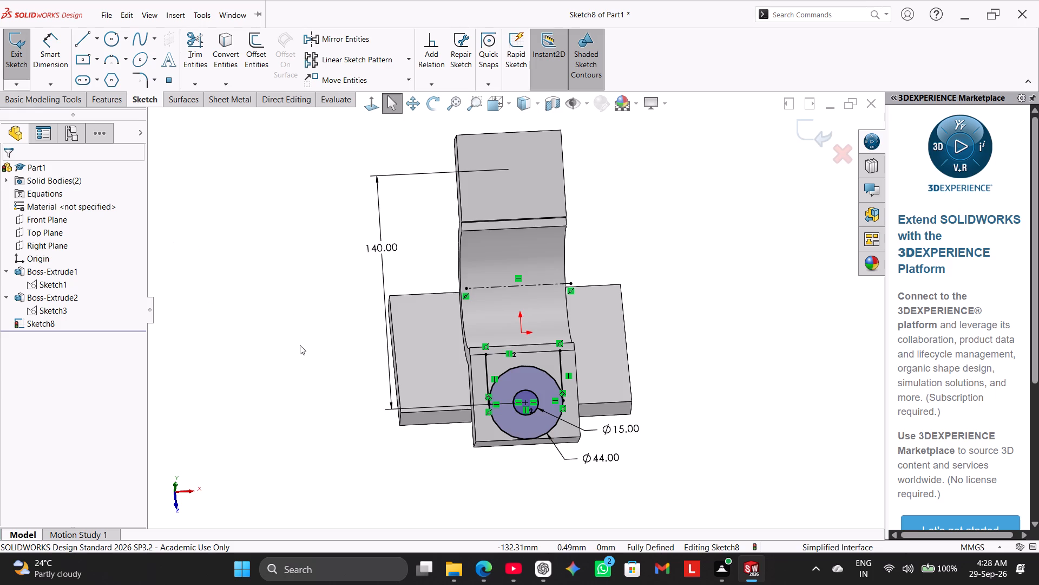
{"action": "middle_click_drag", "start_coordinate": [303, 349], "coordinate": [288, 383]}
{"action": "left_click", "coordinate": [82, 42]}
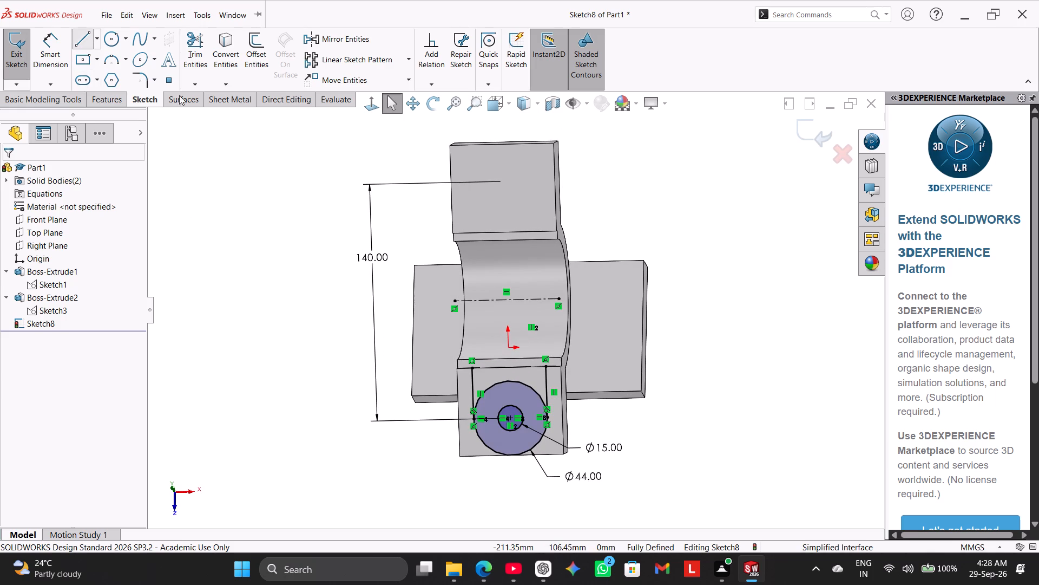
{"action": "left_click", "coordinate": [474, 368]}
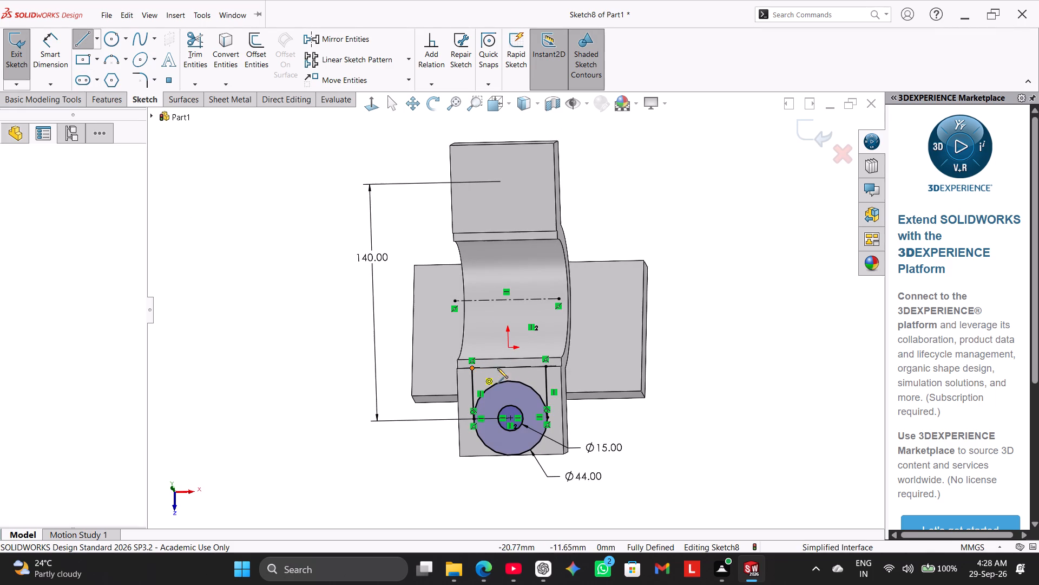
{"action": "left_click", "coordinate": [546, 365]}
{"action": "right_click", "coordinate": [744, 362]}
{"action": "left_click", "coordinate": [764, 368]}
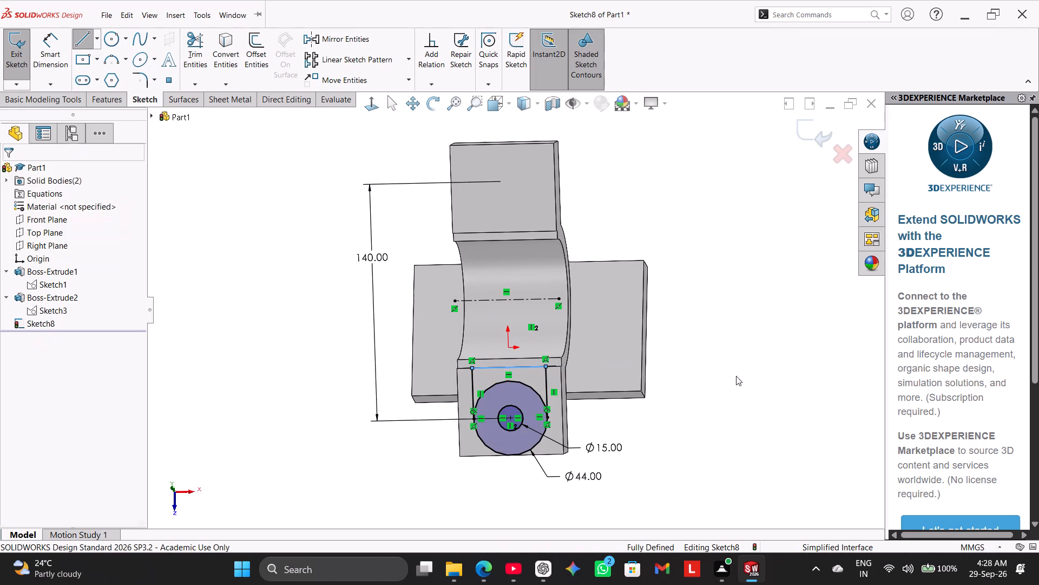
Extruded Cut the two outer corner regions beside the 44 mm circle and vertical lines on the lower arm, using Up To Next.
{"action": "middle_click_drag", "start_coordinate": [716, 434], "coordinate": [657, 391]}
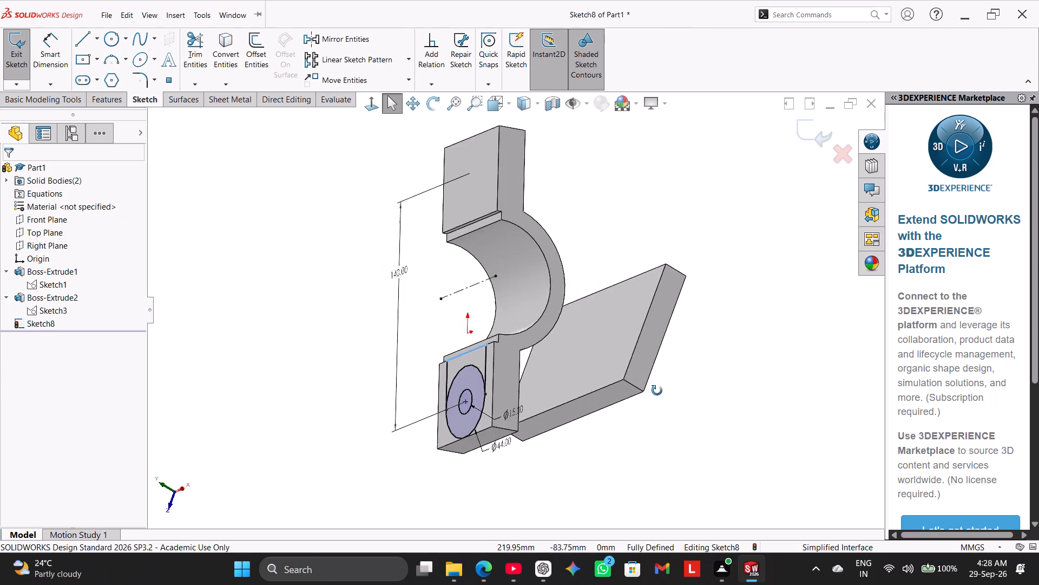
{"action": "middle_click_drag", "start_coordinate": [657, 391], "coordinate": [670, 425]}
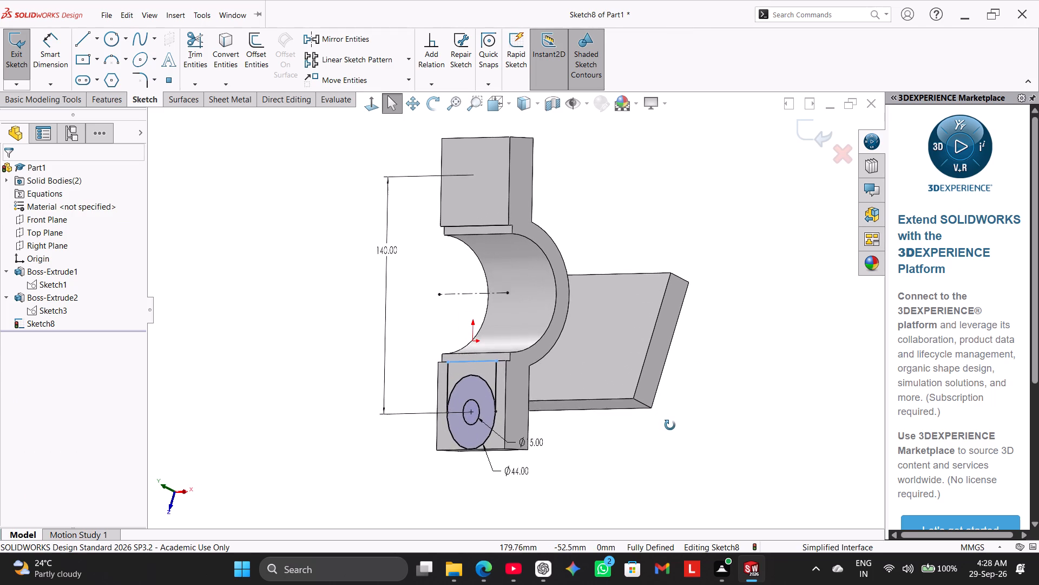
{"action": "middle_click_drag", "start_coordinate": [670, 425], "coordinate": [696, 449]}
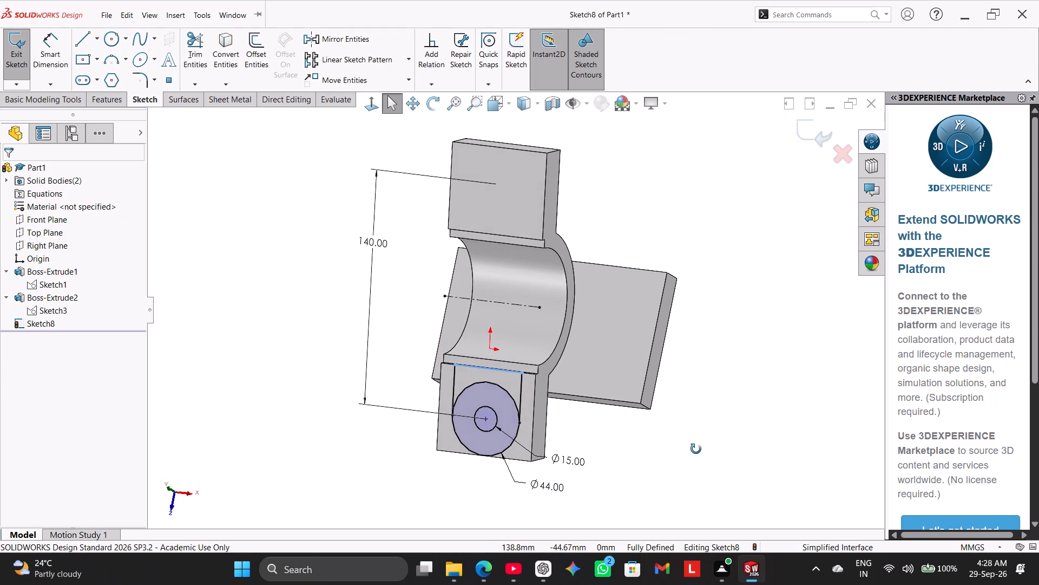
{"action": "middle_click_drag", "start_coordinate": [696, 449], "coordinate": [713, 447]}
{"action": "left_click", "coordinate": [121, 99]}
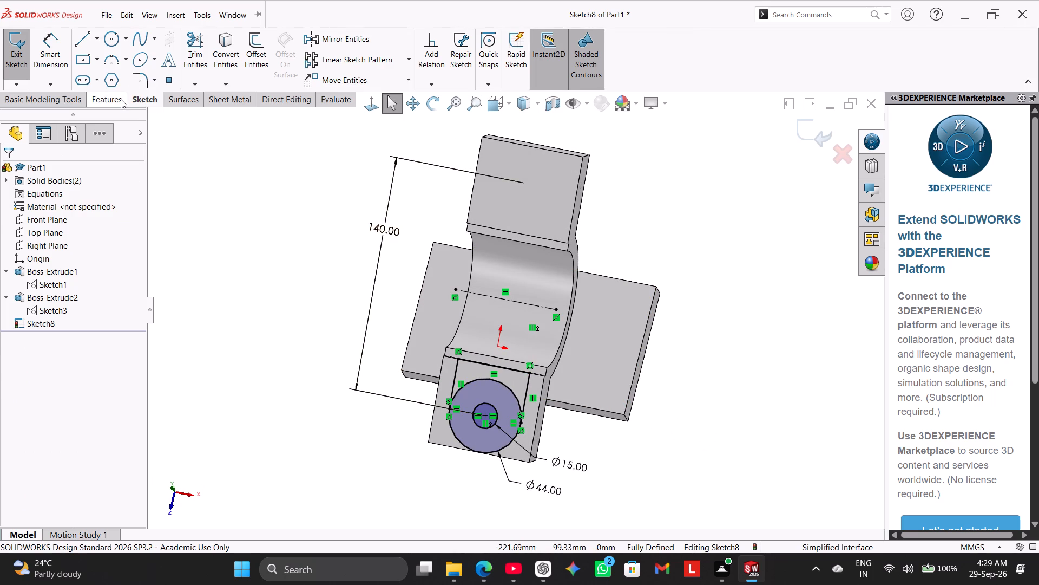
{"action": "left_click", "coordinate": [198, 66]}
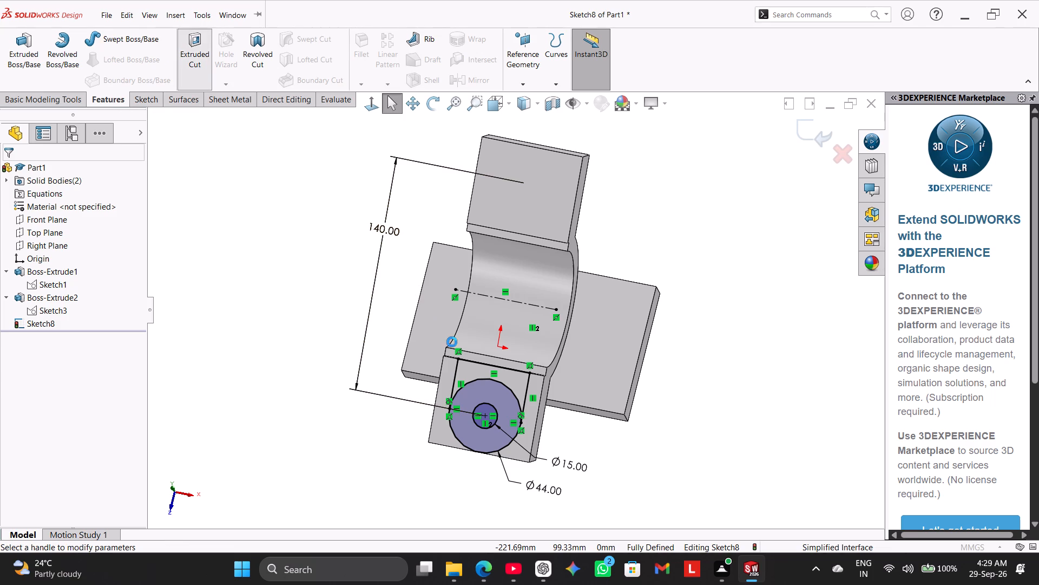
{"action": "left_click", "coordinate": [119, 428]}
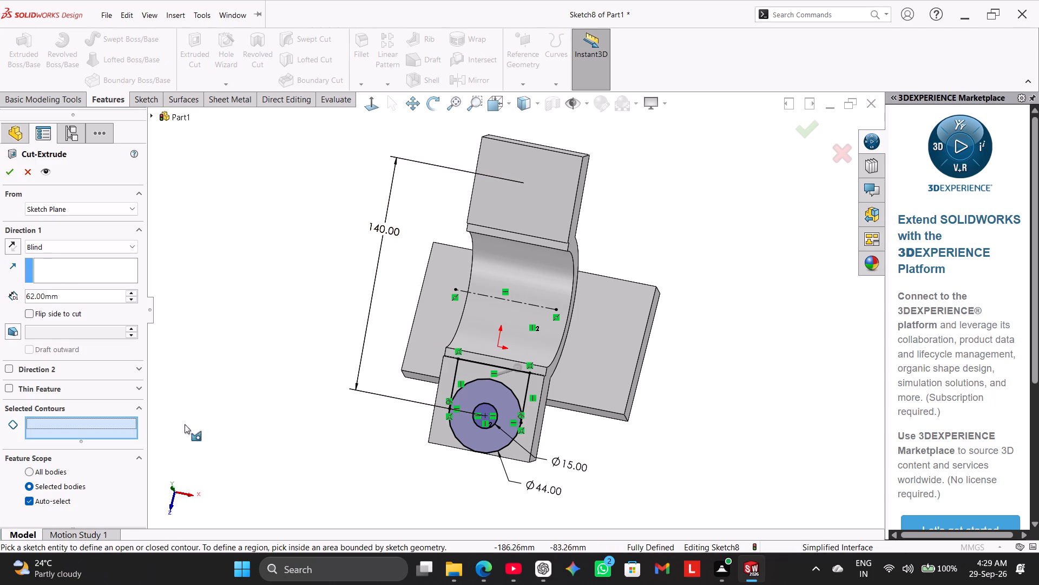
{"action": "left_click", "coordinate": [442, 417]}
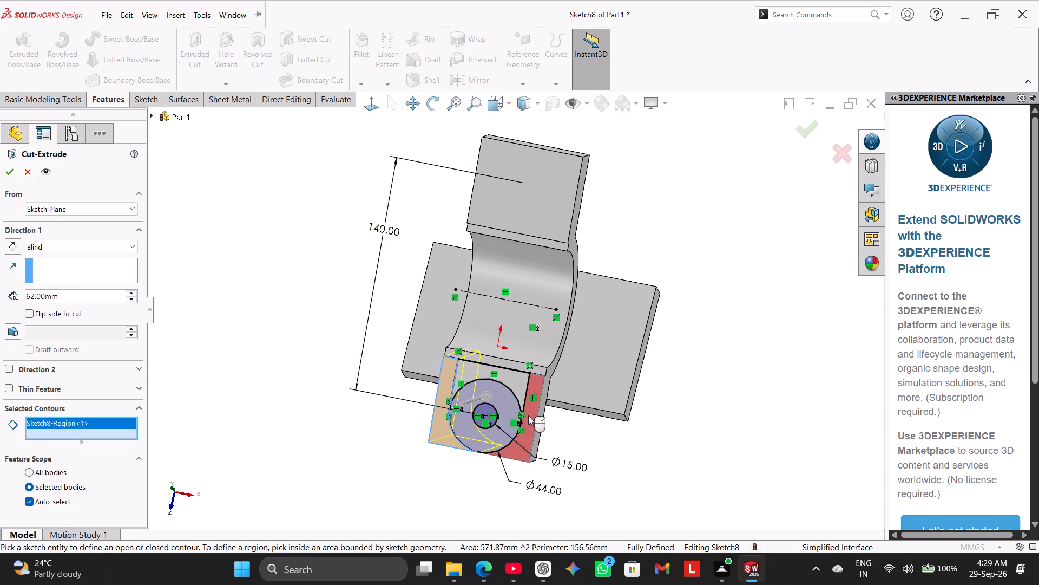
{"action": "left_click", "coordinate": [528, 415]}
{"action": "middle_click_drag", "start_coordinate": [344, 501], "coordinate": [318, 369]}
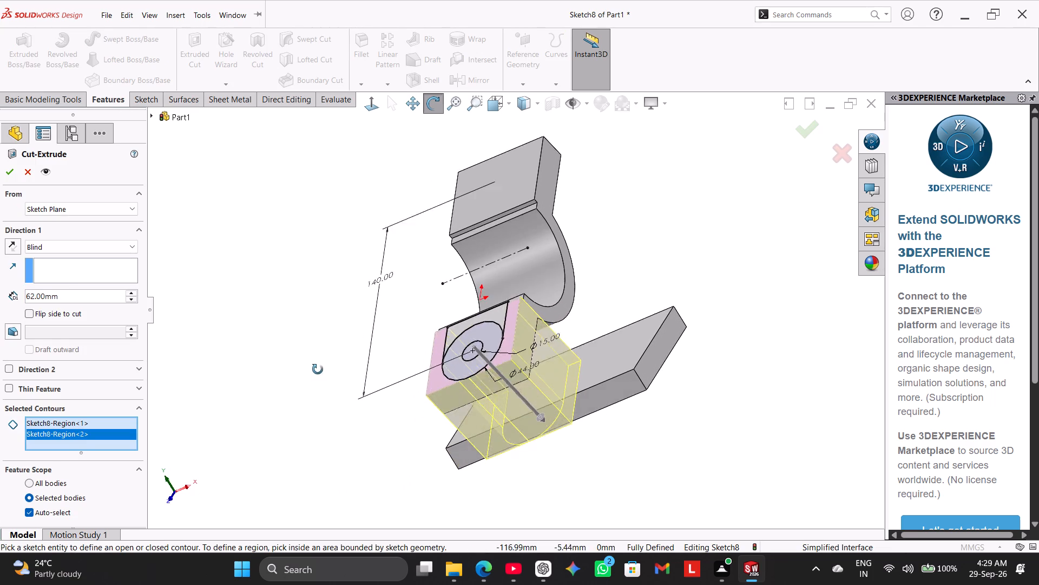
{"action": "middle_click_drag", "start_coordinate": [318, 369], "coordinate": [316, 365]}
{"action": "left_click", "coordinate": [95, 250]}
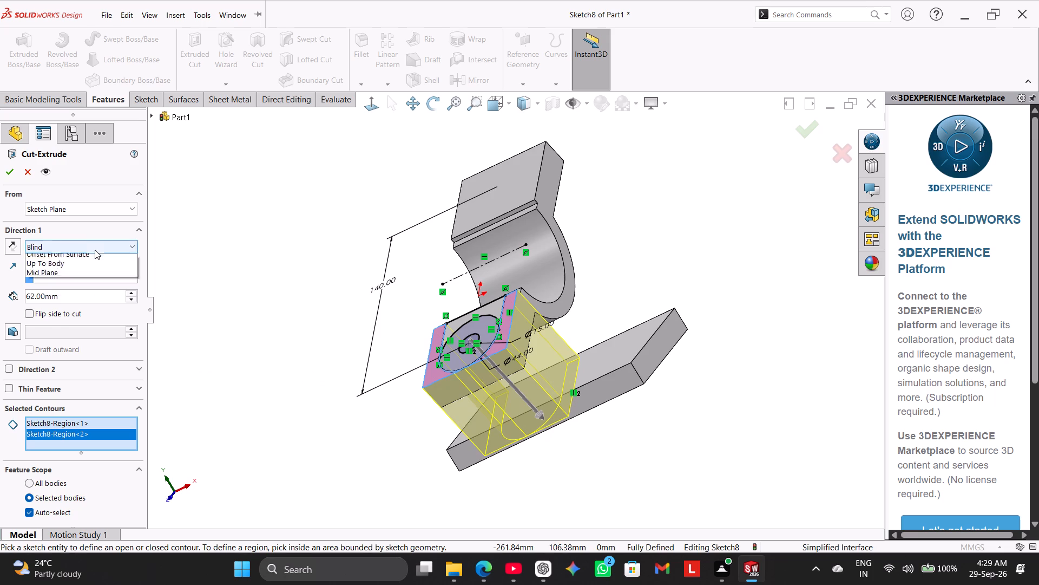
{"action": "left_click", "coordinate": [93, 282]}
{"action": "middle_click_drag", "start_coordinate": [249, 370], "coordinate": [303, 440]}
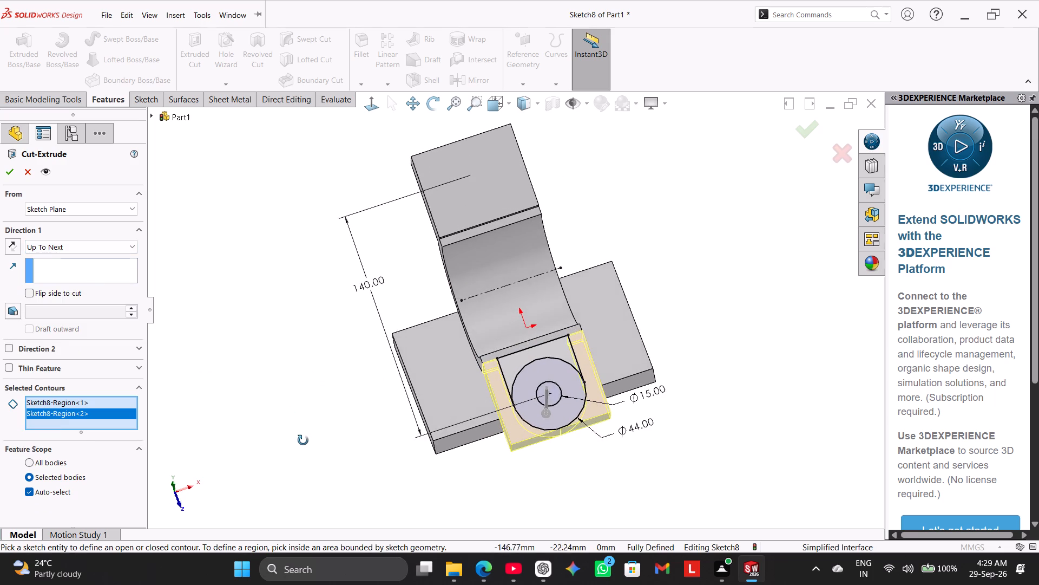
{"action": "middle_click_drag", "start_coordinate": [303, 440], "coordinate": [215, 496]}
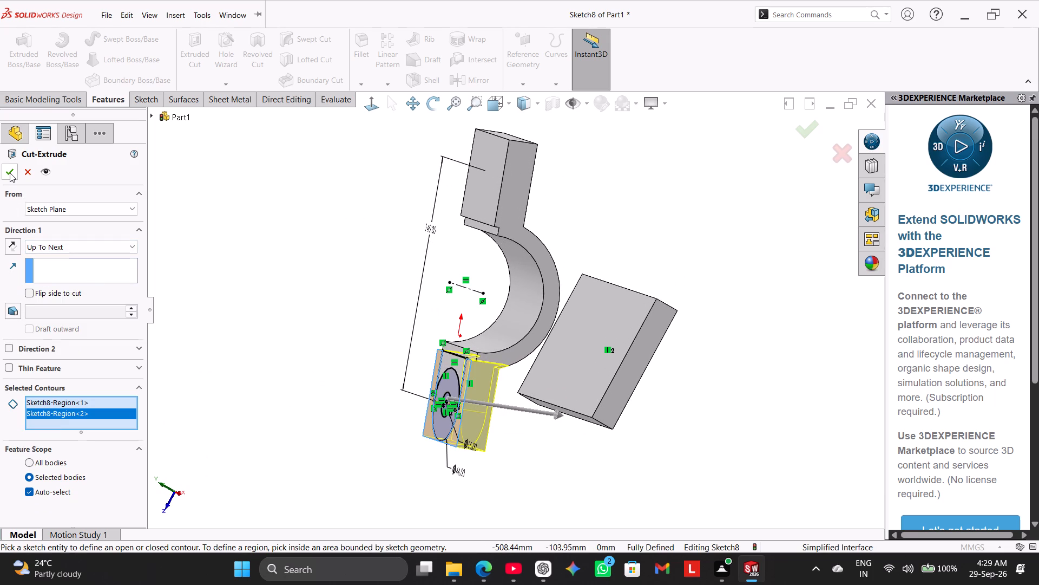
{"action": "left_click", "coordinate": [10, 173]}
{"action": "left_click", "coordinate": [244, 317]}
Examine the rounded lower arm and its cut from the isometric view and several other angles.
{"action": "middle_click_drag", "start_coordinate": [304, 386], "coordinate": [325, 377]}
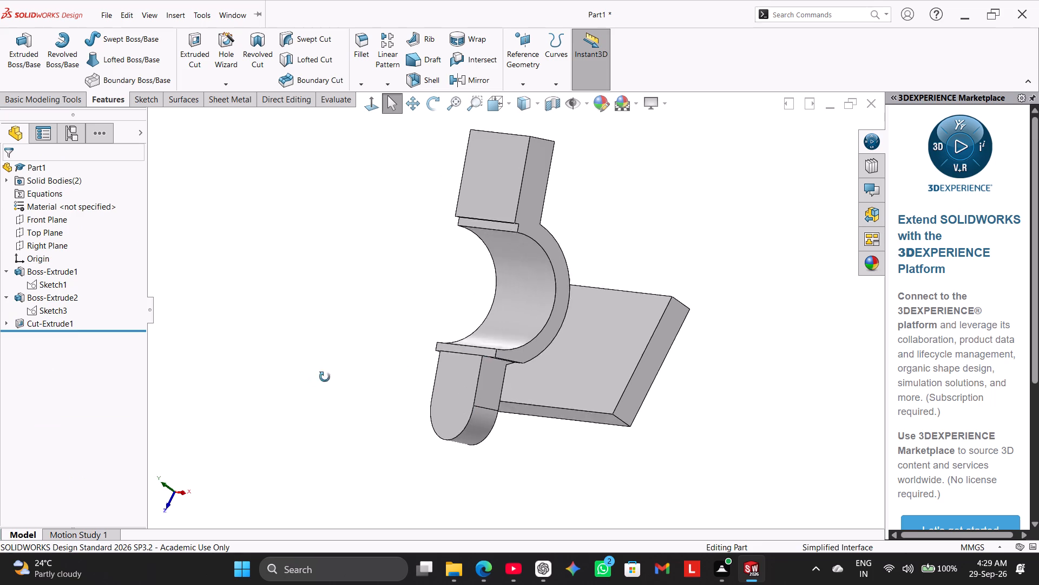
{"action": "middle_click_drag", "start_coordinate": [325, 377], "coordinate": [340, 359]}
{"action": "right_click_drag", "start_coordinate": [264, 386], "coordinate": [366, 268]}
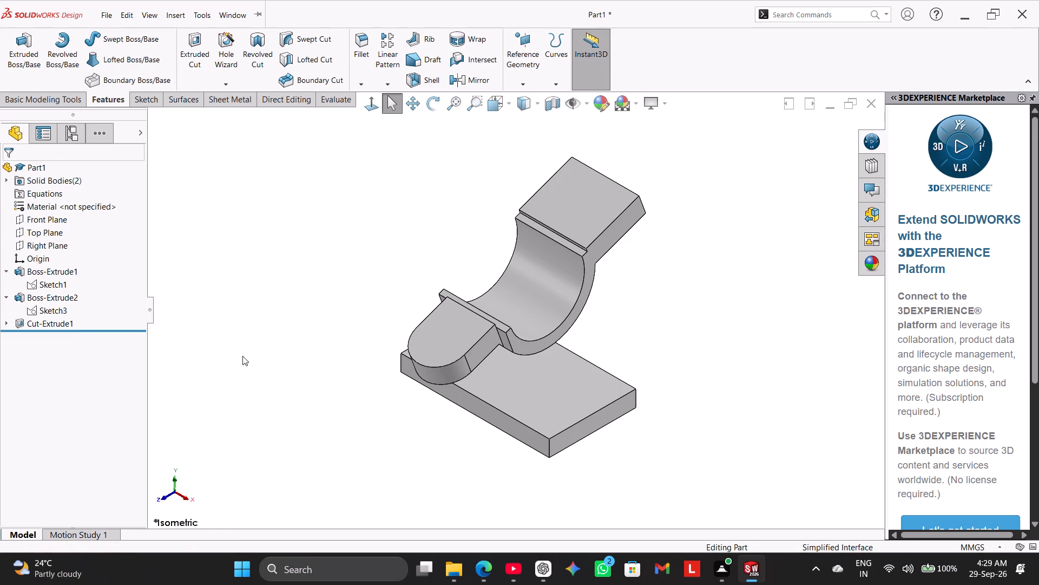
{"action": "middle_click_drag", "start_coordinate": [285, 380], "coordinate": [256, 258]}
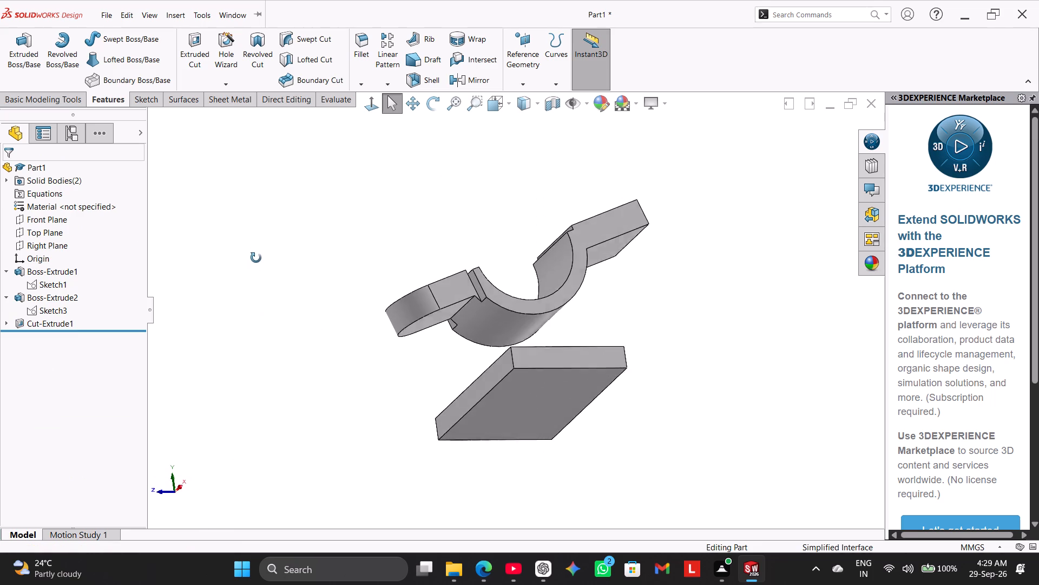
{"action": "middle_click_drag", "start_coordinate": [256, 258], "coordinate": [292, 245]}
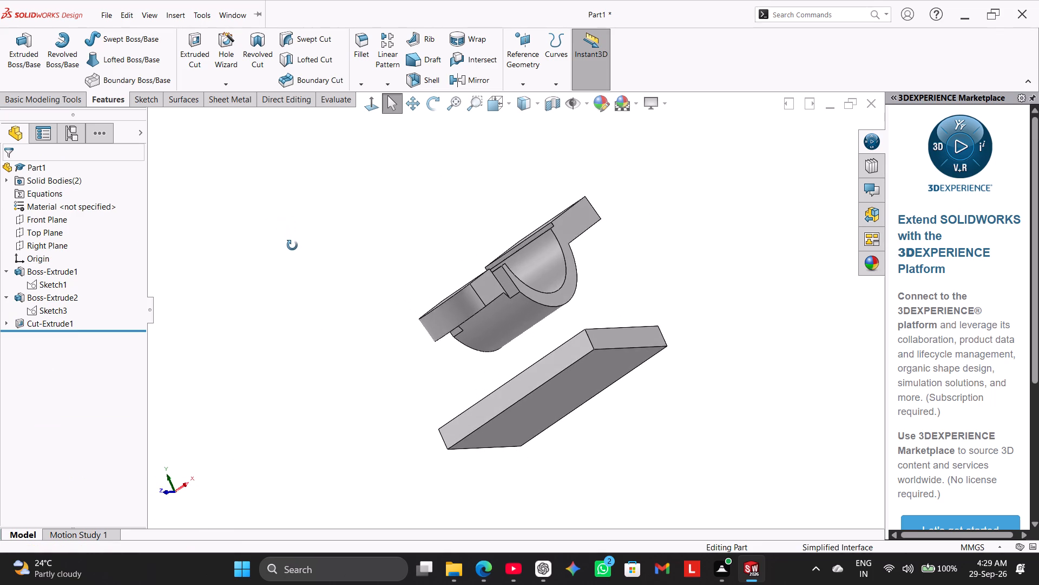
{"action": "middle_click_drag", "start_coordinate": [292, 245], "coordinate": [304, 272]}
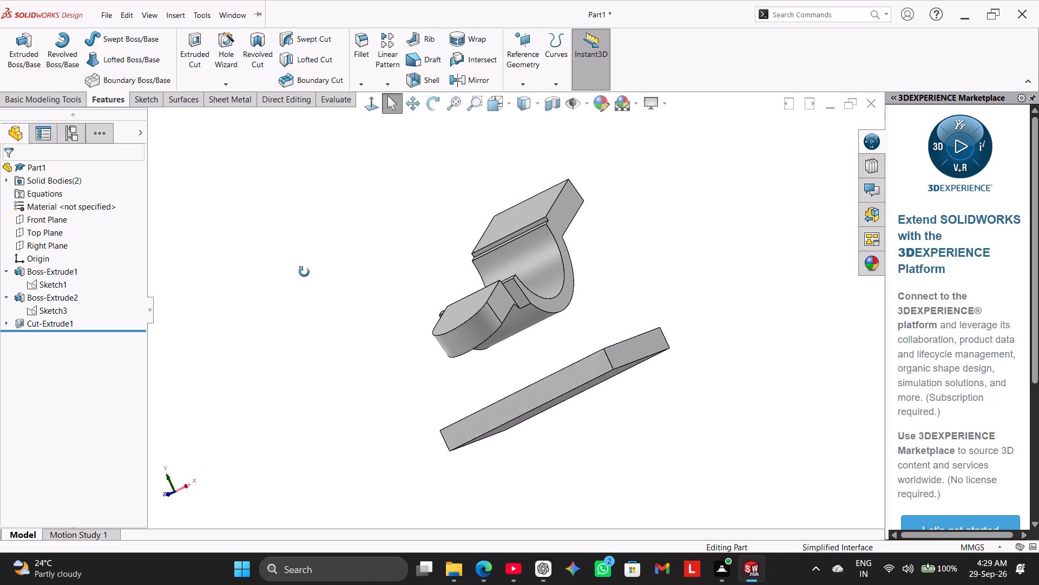
{"action": "middle_click_drag", "start_coordinate": [304, 272], "coordinate": [306, 279]}
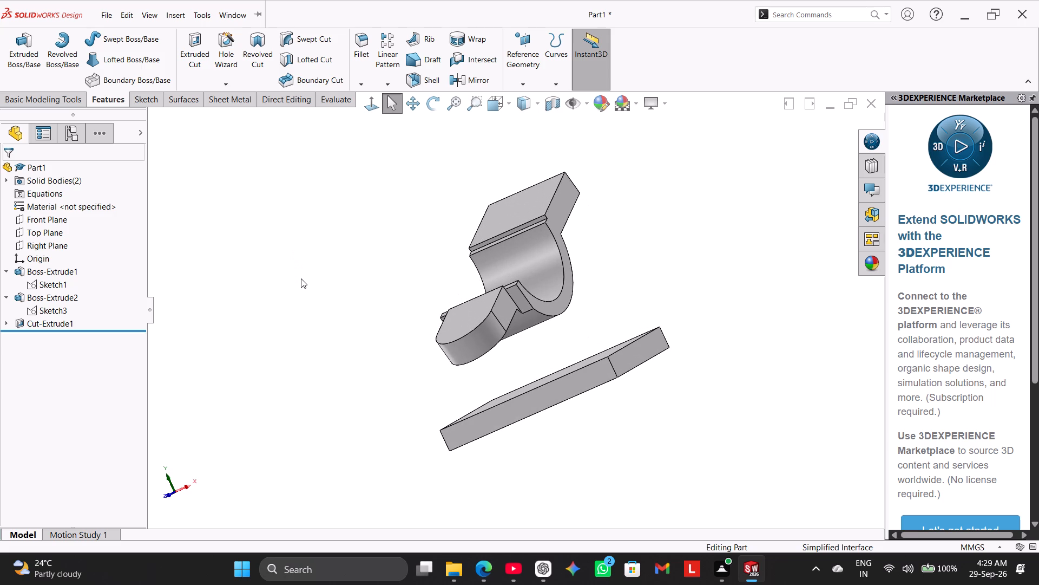
{"action": "middle_click_drag", "start_coordinate": [392, 398], "coordinate": [377, 382]}
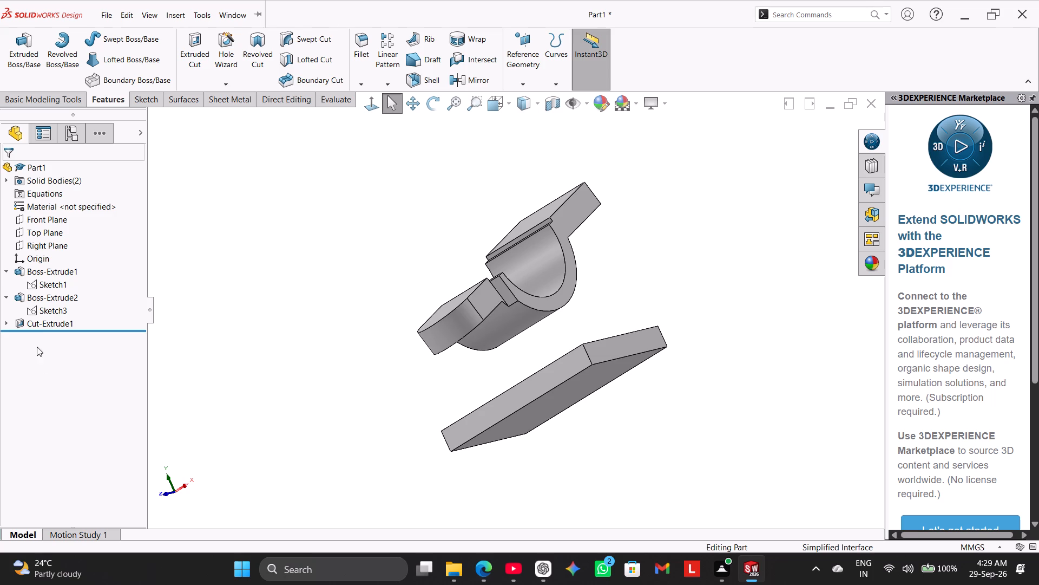
Edit the lower arm's cut feature and add the inner 15 mm circle to its selected contours.
{"action": "left_click", "coordinate": [6, 321]}
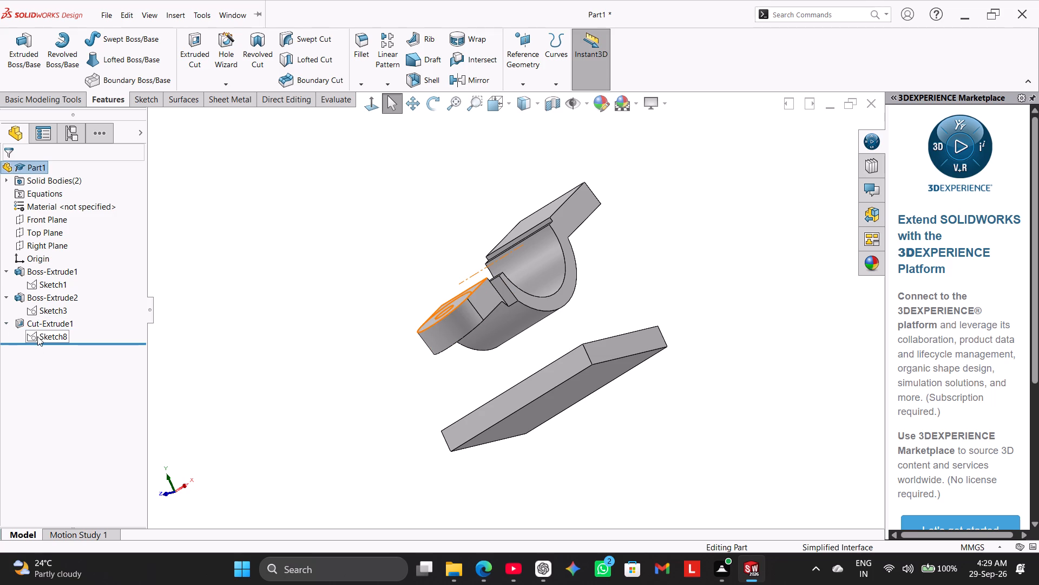
{"action": "left_click", "coordinate": [37, 336]}
{"action": "left_click", "coordinate": [212, 375]}
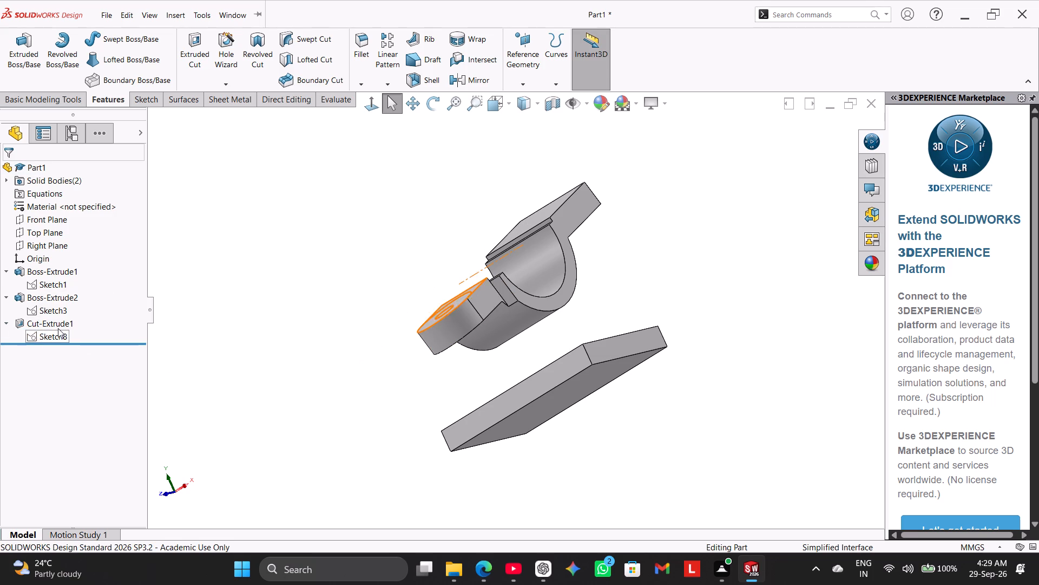
{"action": "left_click", "coordinate": [56, 322]}
{"action": "left_click", "coordinate": [68, 291]}
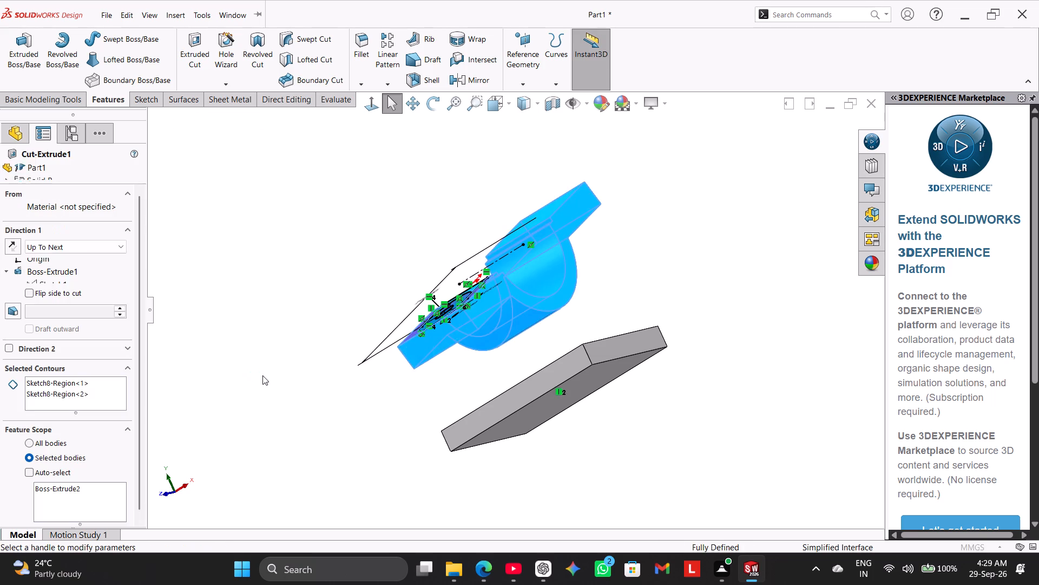
{"action": "middle_click_drag", "start_coordinate": [275, 379], "coordinate": [332, 492]}
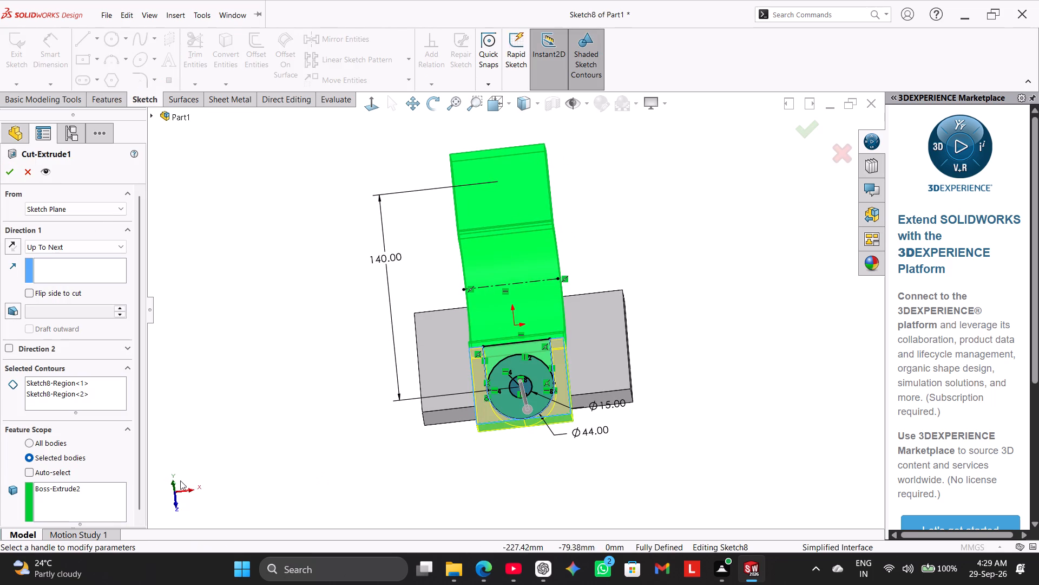
{"action": "scroll", "coordinate": [561, 458], "scroll_direction": "down", "scroll_amount": 2}
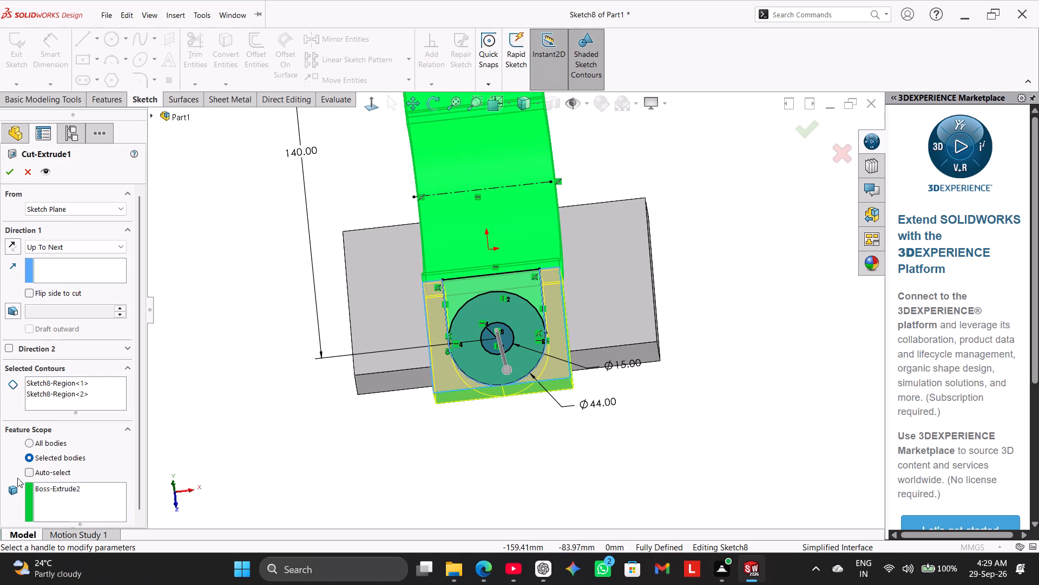
{"action": "left_click", "coordinate": [93, 406]}
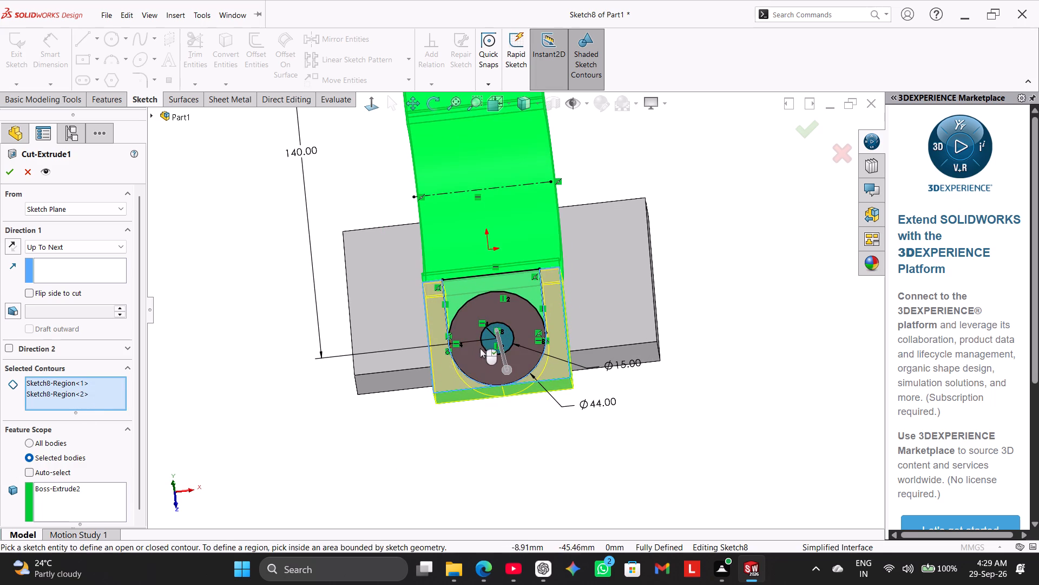
{"action": "left_click", "coordinate": [486, 349]}
{"action": "middle_click_drag", "start_coordinate": [400, 430], "coordinate": [377, 400]}
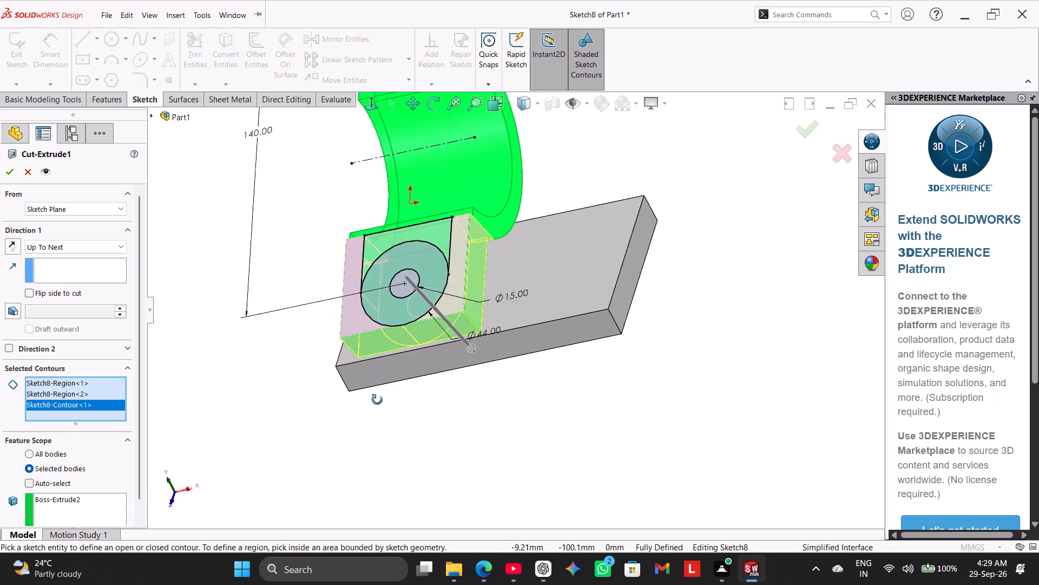
{"action": "middle_click_drag", "start_coordinate": [377, 400], "coordinate": [391, 418]}
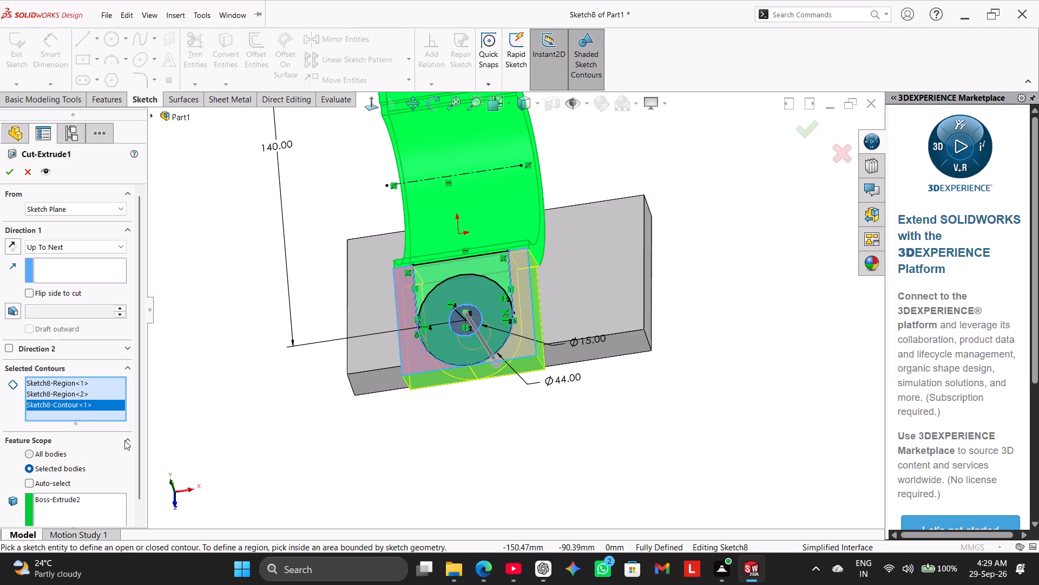
Set the cut's end condition to Blind with a depth of 18 mm and accept the feature.
{"action": "left_click", "coordinate": [82, 244]}
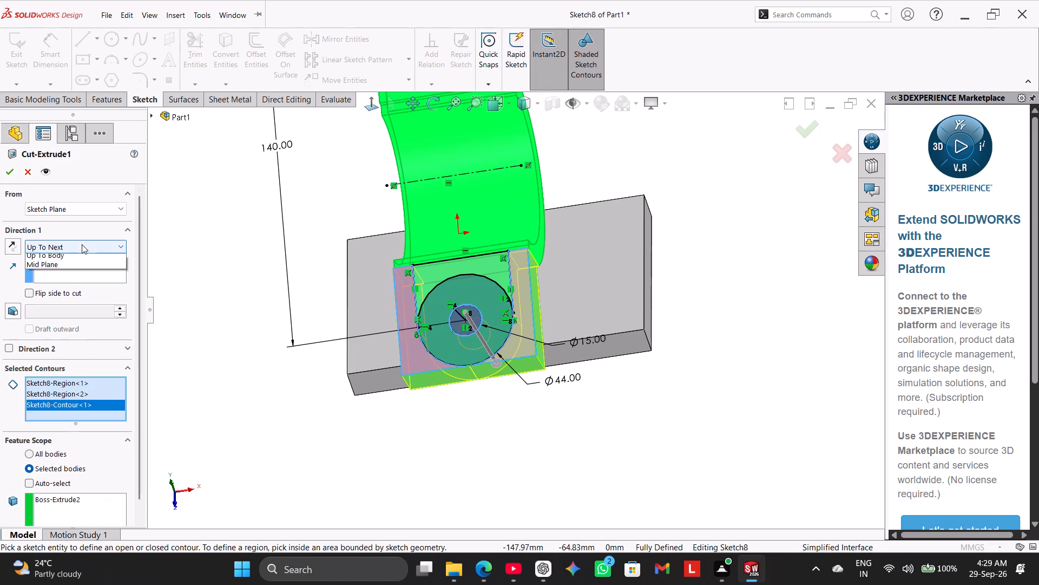
{"action": "left_click", "coordinate": [80, 259]}
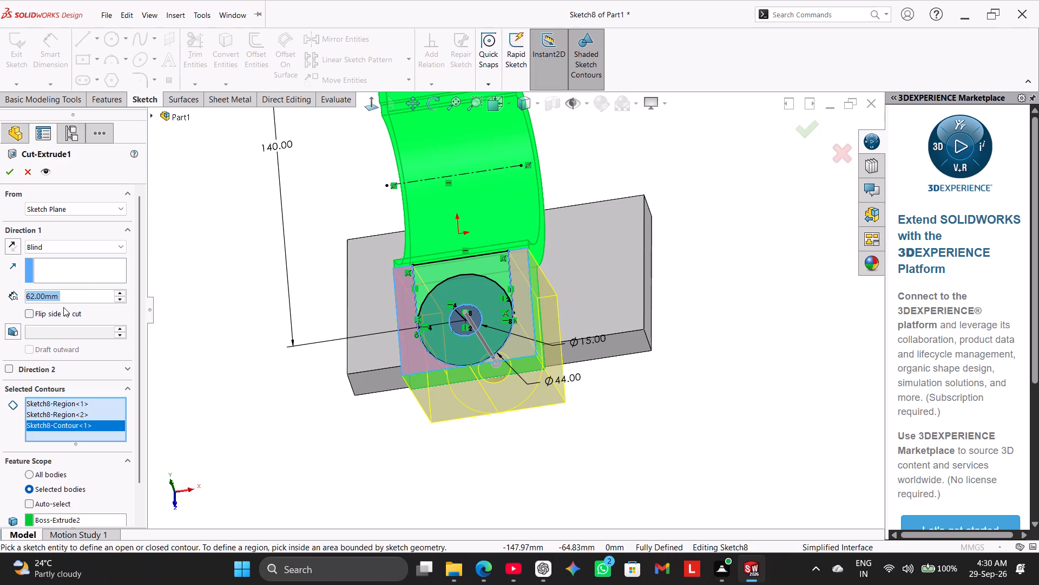
{"action": "type", "text": "18"}
{"action": "key", "text": "Return"}
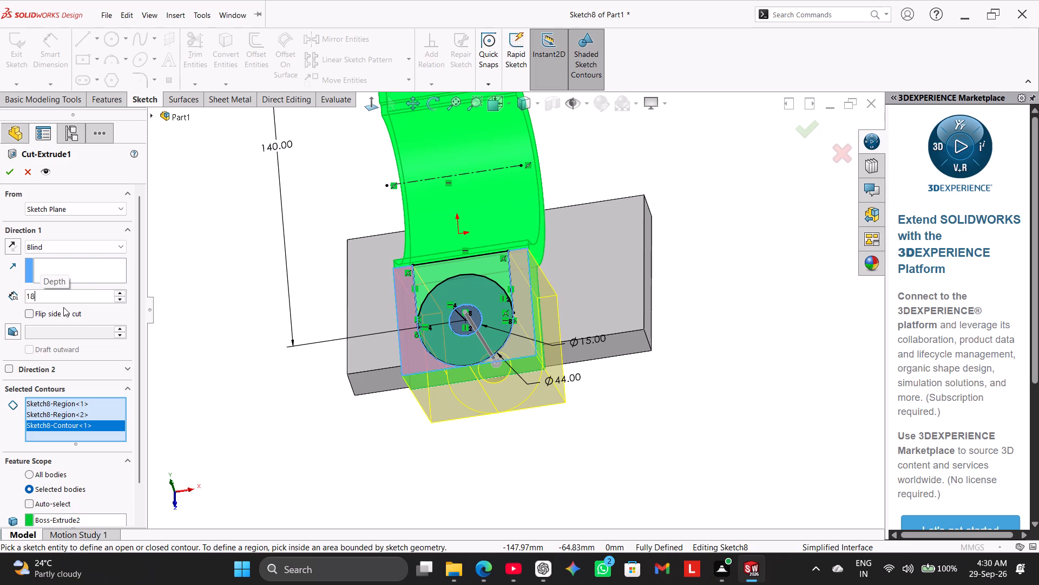
{"action": "middle_click_drag", "start_coordinate": [315, 408], "coordinate": [272, 366]}
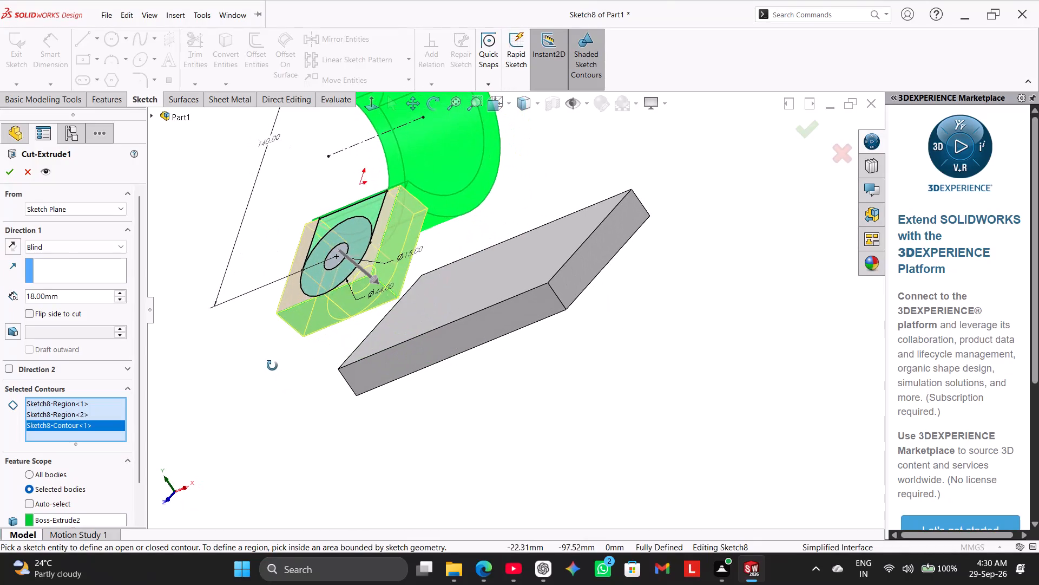
{"action": "middle_click_drag", "start_coordinate": [272, 366], "coordinate": [260, 359]}
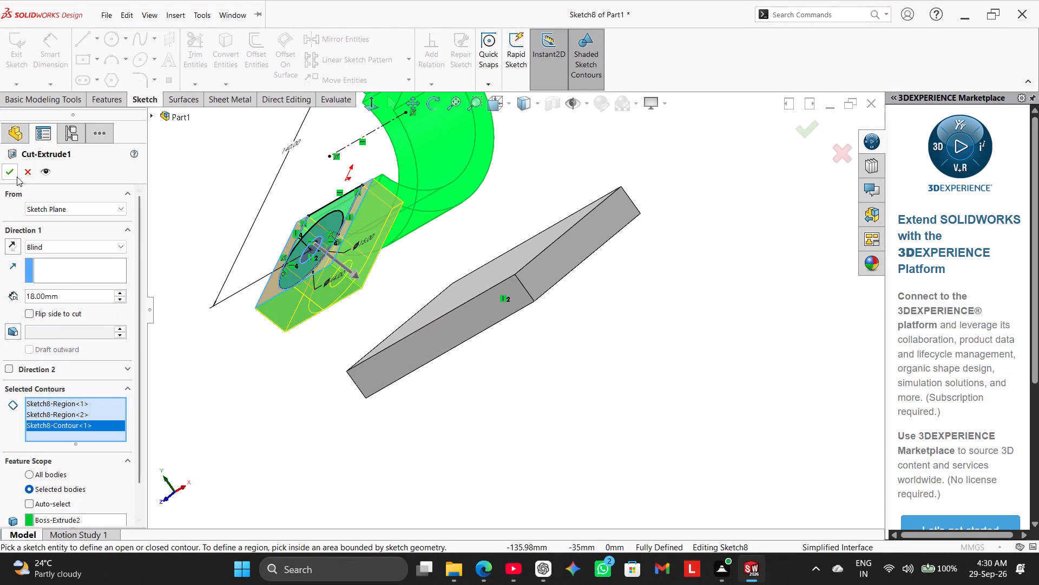
{"action": "left_click", "coordinate": [15, 172]}
{"action": "left_click", "coordinate": [209, 352]}
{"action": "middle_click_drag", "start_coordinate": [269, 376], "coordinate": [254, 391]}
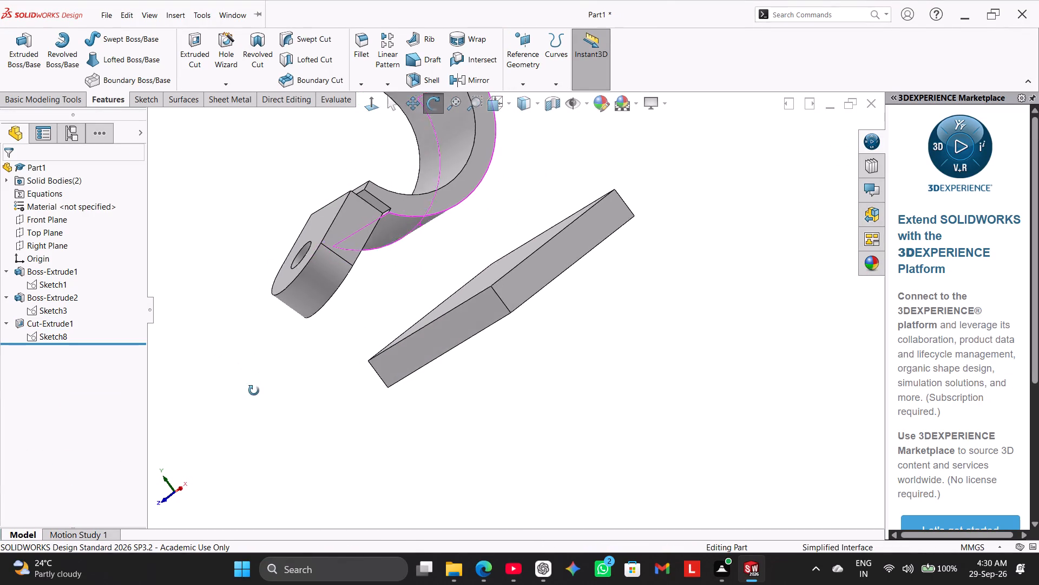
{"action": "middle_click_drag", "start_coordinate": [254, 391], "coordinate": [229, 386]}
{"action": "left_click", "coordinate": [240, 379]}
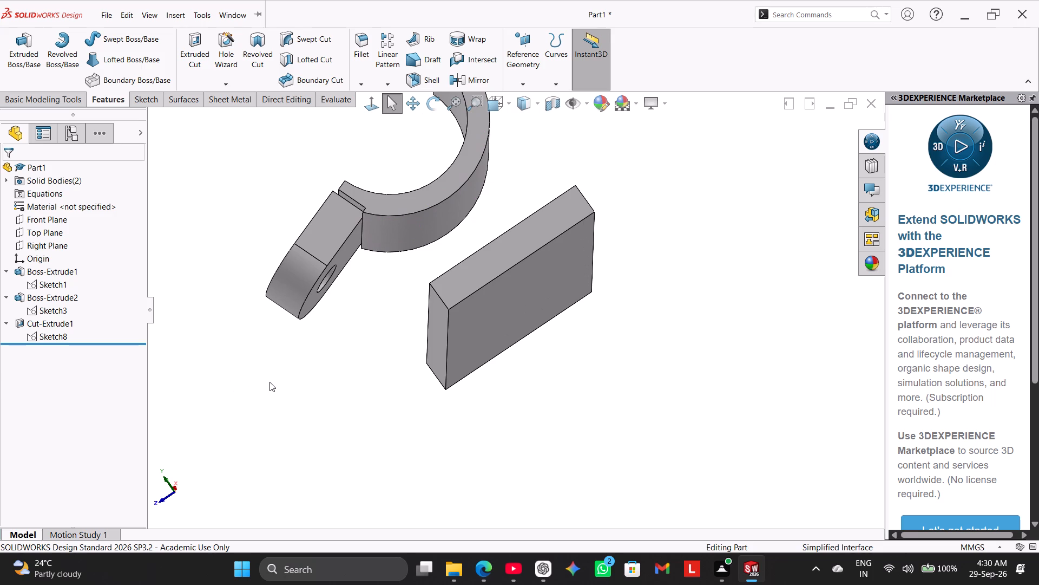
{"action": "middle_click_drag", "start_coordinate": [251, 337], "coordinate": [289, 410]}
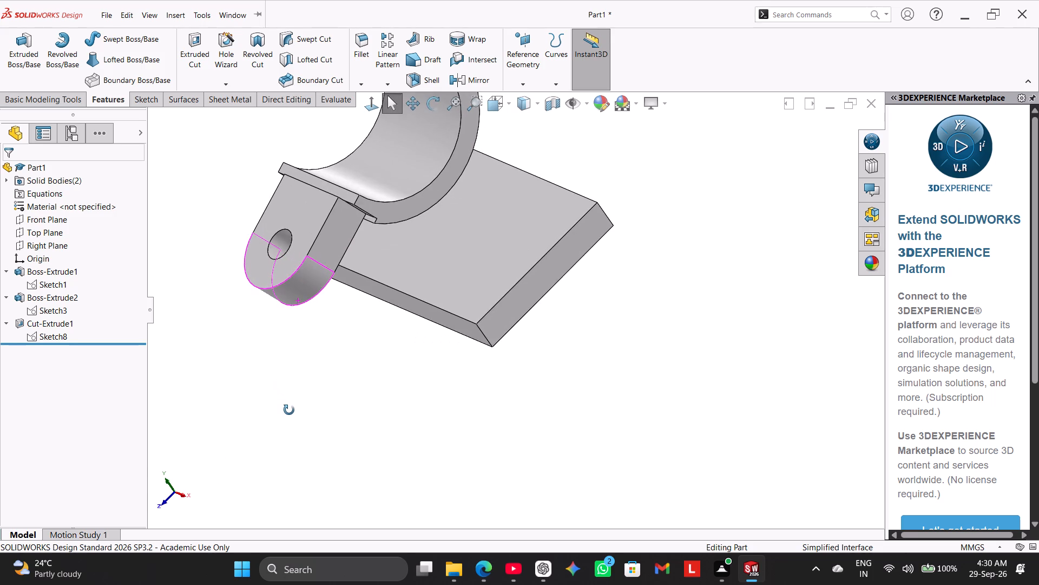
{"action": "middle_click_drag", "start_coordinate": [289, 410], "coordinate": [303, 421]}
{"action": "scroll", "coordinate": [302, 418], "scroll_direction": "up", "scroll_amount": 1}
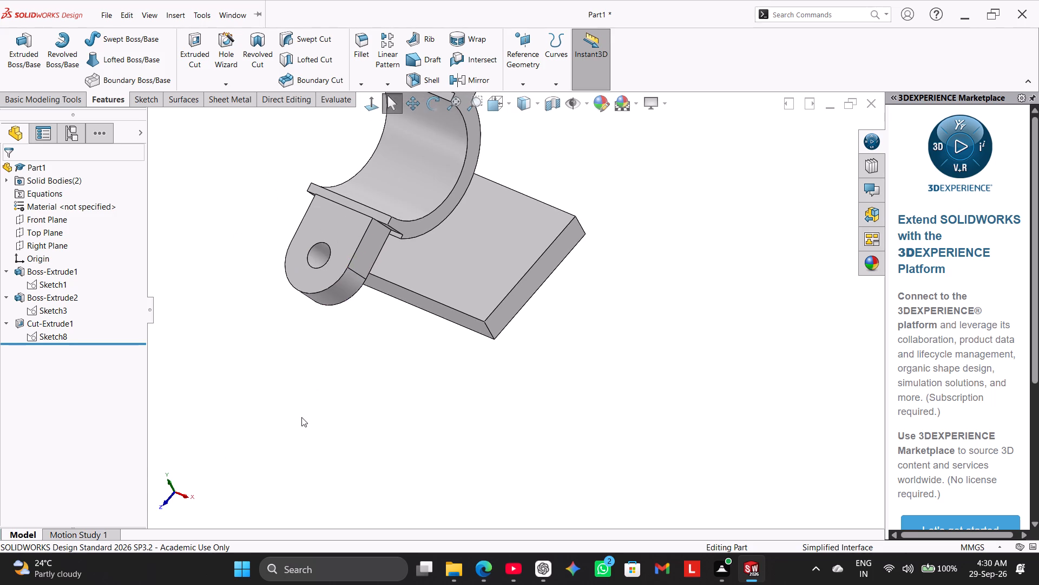
Open the sketch of the lower arm's cut feature for editing.
{"action": "scroll", "coordinate": [301, 414], "scroll_direction": "up", "scroll_amount": 2}
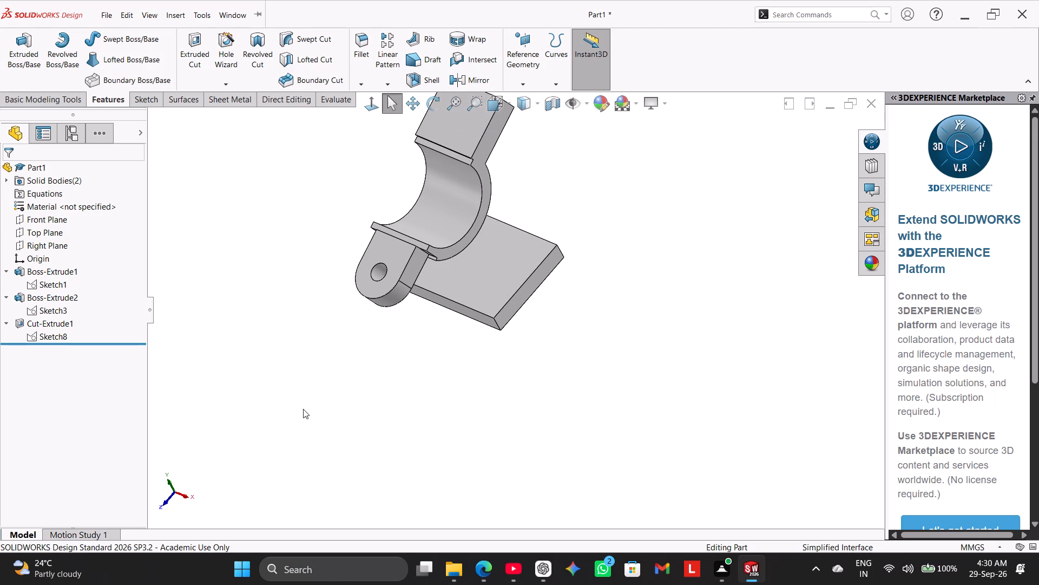
{"action": "middle_click_drag", "start_coordinate": [308, 411], "coordinate": [320, 417]}
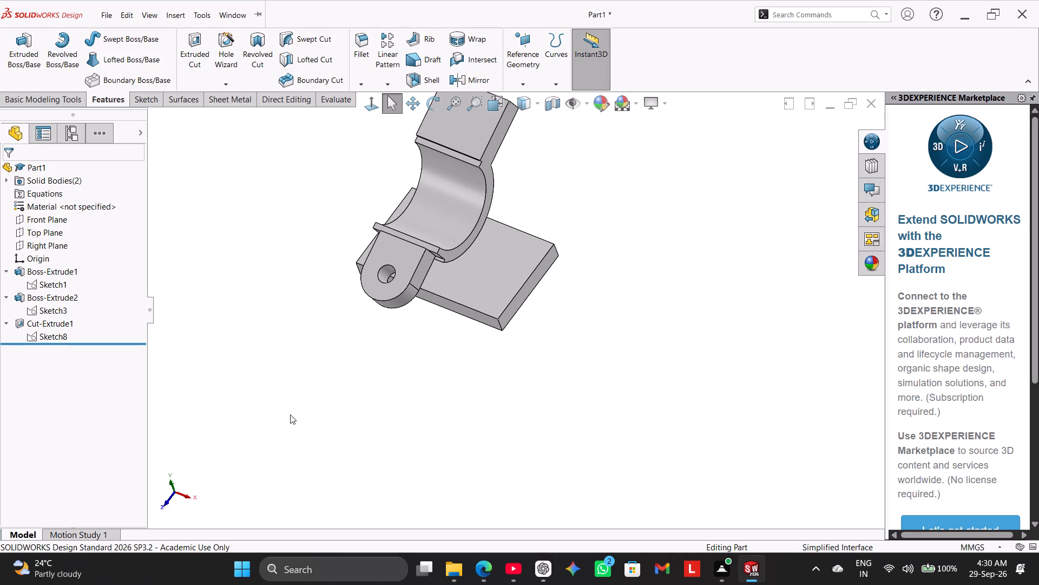
{"action": "left_click", "coordinate": [62, 339]}
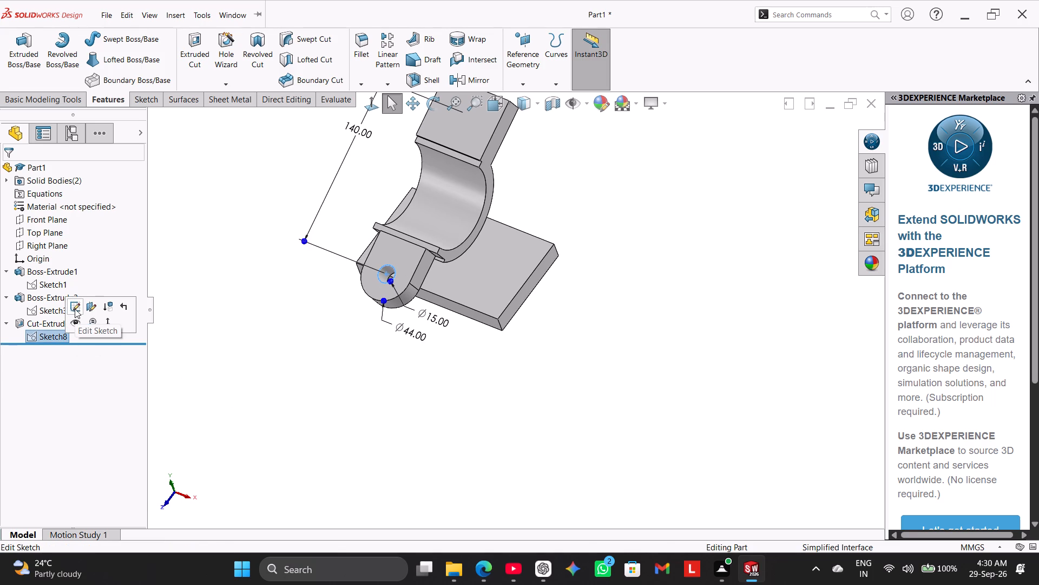
{"action": "left_click", "coordinate": [75, 309]}
Examine the cut sketch's circles, side lines and corner regions on the lower arm from several angles.
{"action": "scroll", "coordinate": [422, 331], "scroll_direction": "down", "scroll_amount": 1}
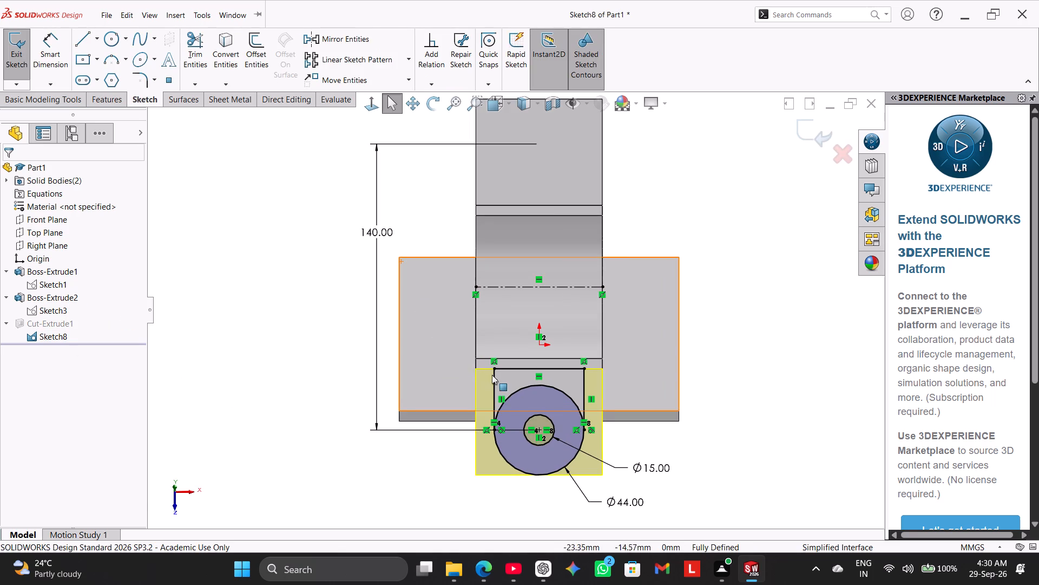
{"action": "scroll", "coordinate": [494, 375], "scroll_direction": "down", "scroll_amount": 1}
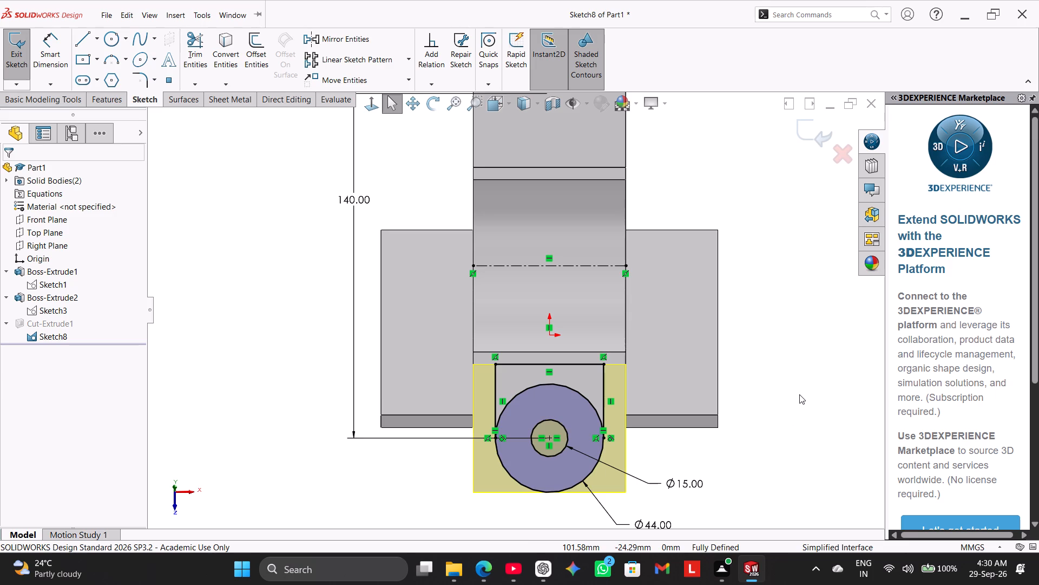
{"action": "middle_click_drag", "start_coordinate": [799, 394], "coordinate": [691, 375]}
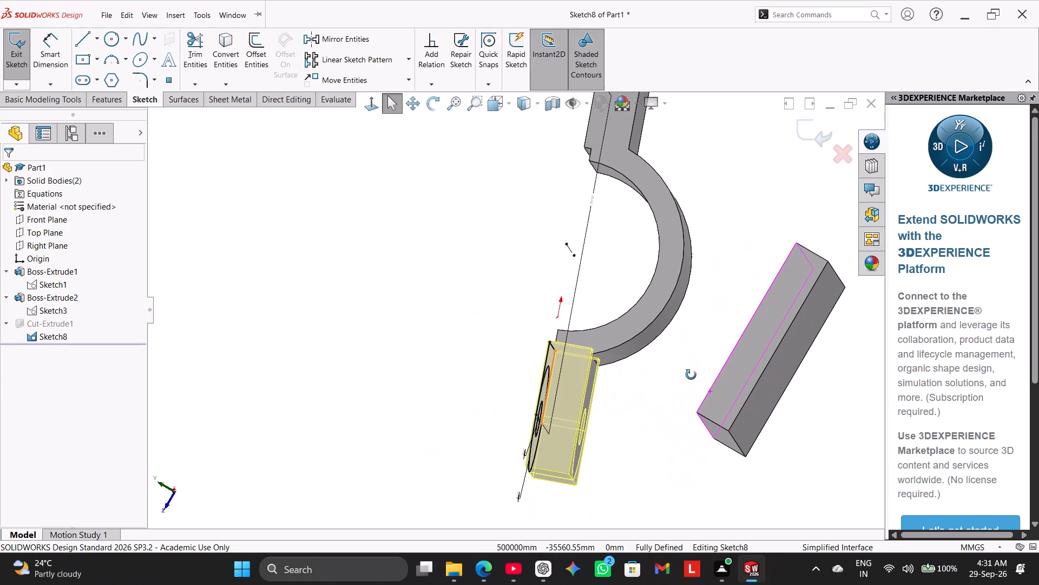
{"action": "middle_click_drag", "start_coordinate": [691, 375], "coordinate": [680, 408]}
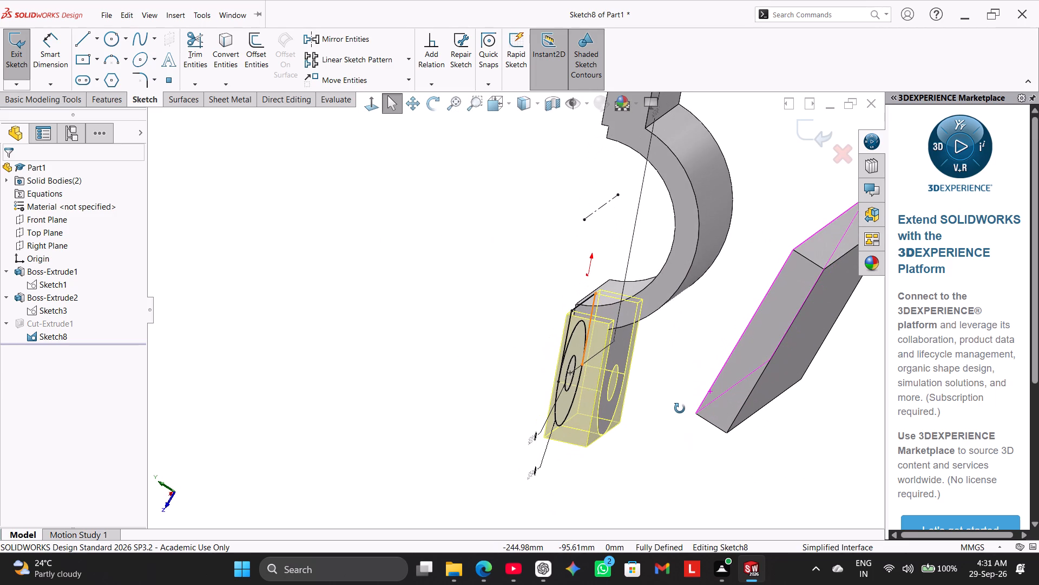
{"action": "middle_click_drag", "start_coordinate": [680, 408], "coordinate": [736, 411]}
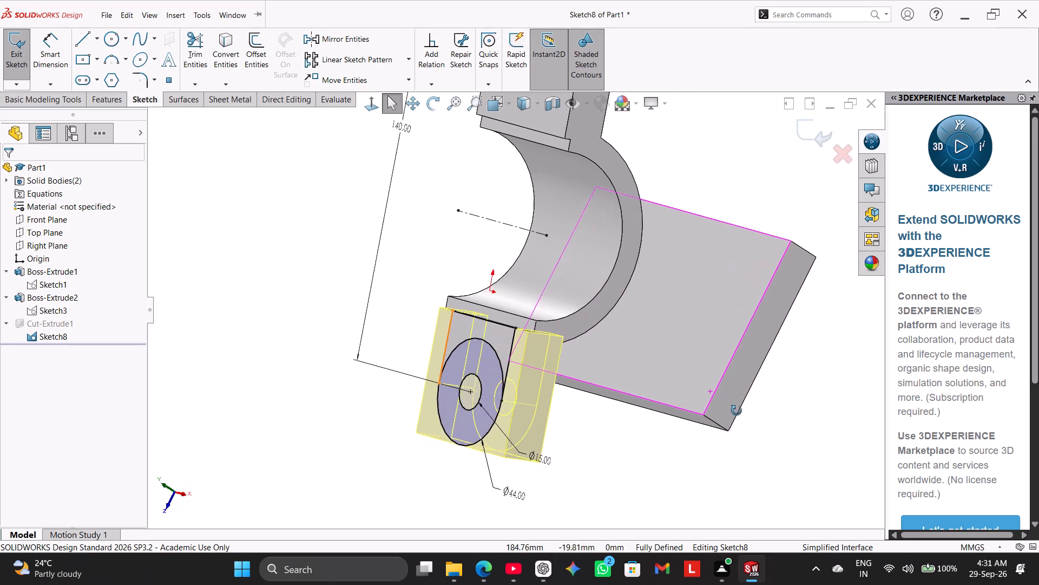
{"action": "middle_click_drag", "start_coordinate": [736, 411], "coordinate": [768, 434]}
{"action": "middle_click_drag", "start_coordinate": [365, 438], "coordinate": [398, 454]}
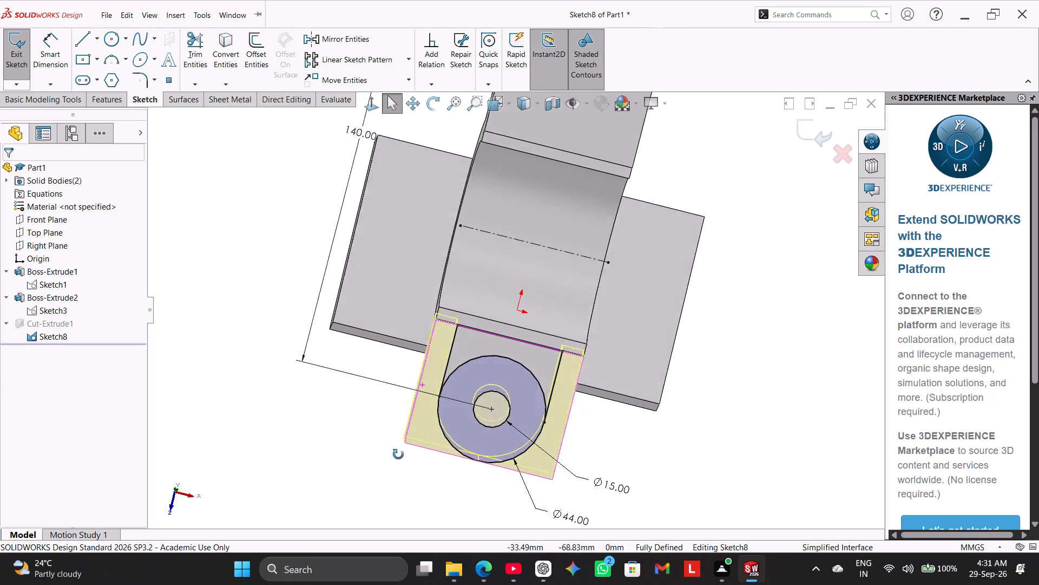
{"action": "middle_click_drag", "start_coordinate": [398, 454], "coordinate": [443, 480]}
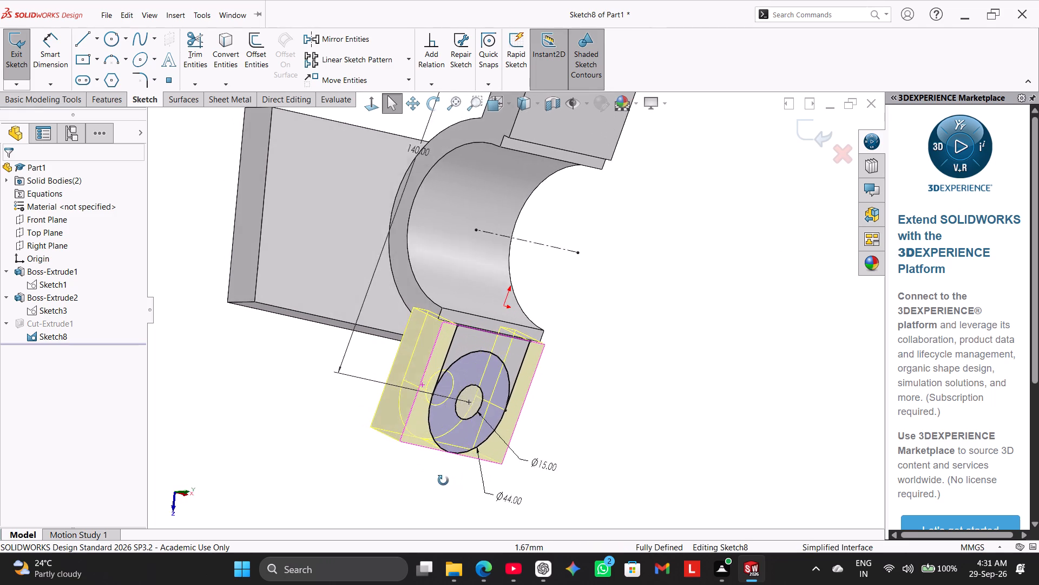
{"action": "middle_click_drag", "start_coordinate": [443, 480], "coordinate": [406, 451]}
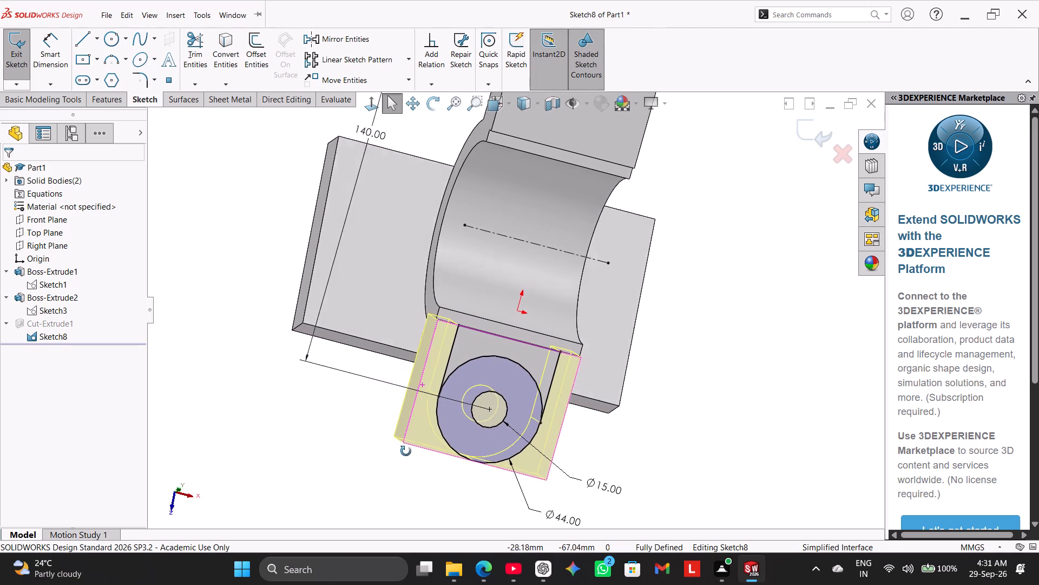
Exit the lower arm's cut sketch and delete the cut feature Cut-Extrude1, keeping its sketch.
{"action": "middle_click_drag", "start_coordinate": [406, 451], "coordinate": [300, 382]}
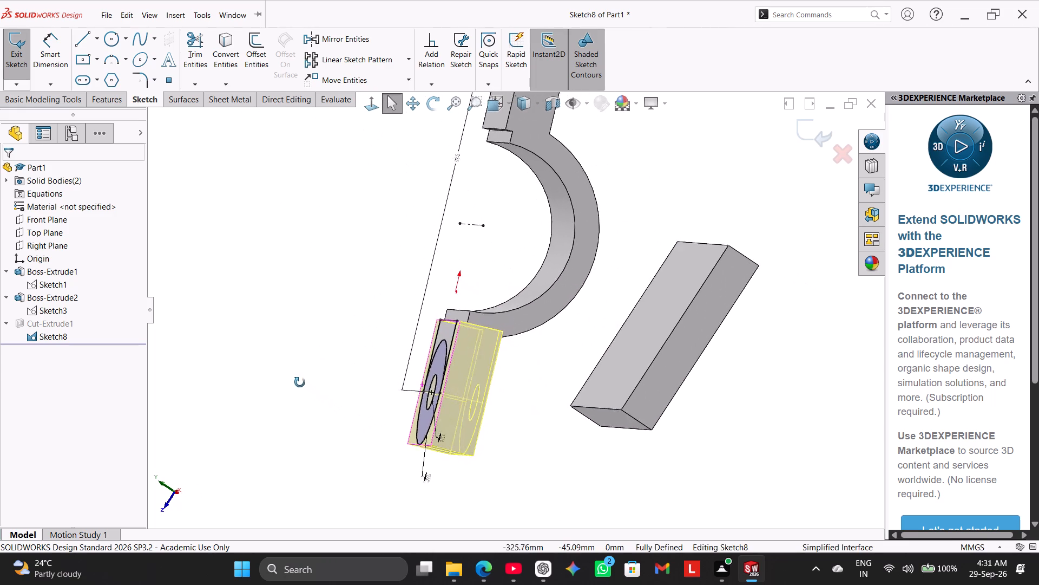
{"action": "middle_click_drag", "start_coordinate": [300, 382], "coordinate": [297, 403]}
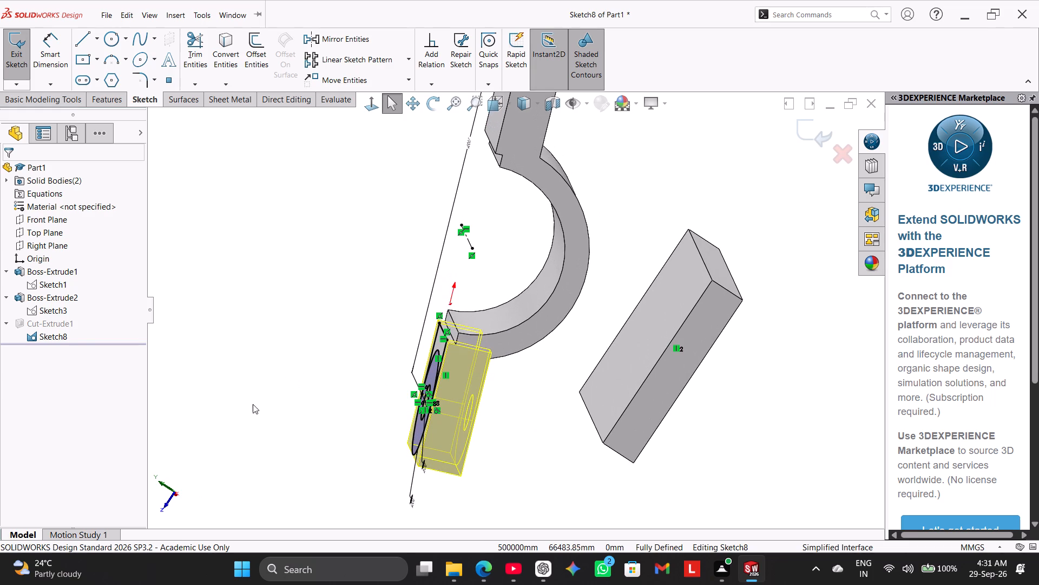
{"action": "left_click", "coordinate": [18, 65]}
{"action": "right_click", "coordinate": [51, 316]}
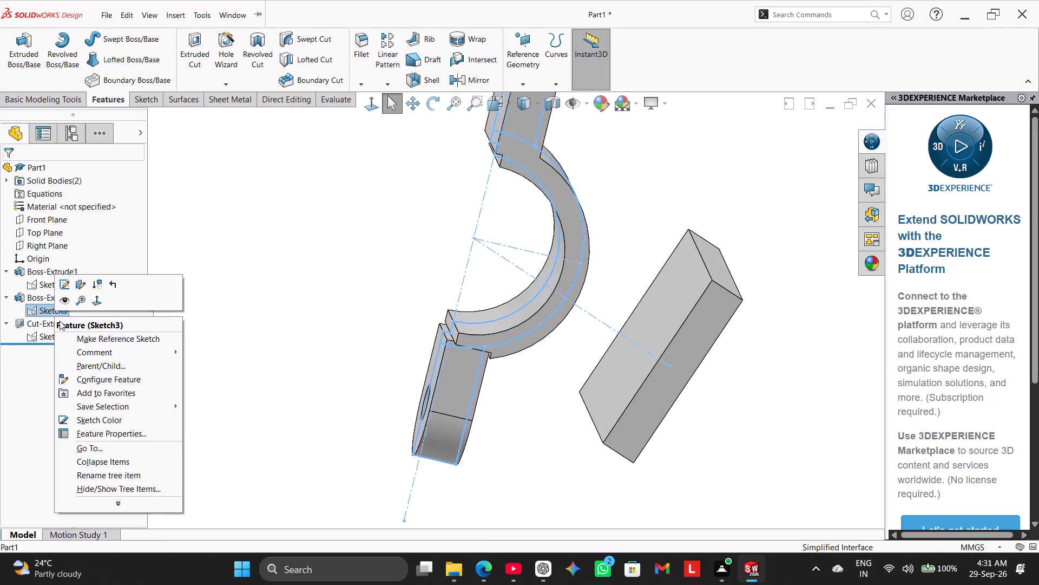
{"action": "left_click", "coordinate": [278, 316]}
{"action": "right_click", "coordinate": [59, 322]}
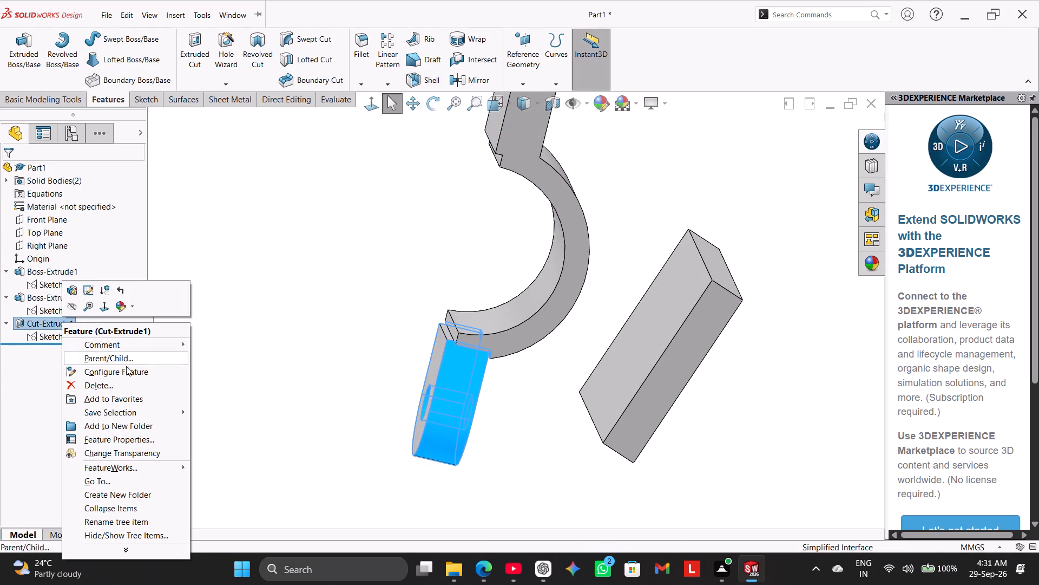
{"action": "left_click", "coordinate": [122, 388]}
{"action": "left_click", "coordinate": [609, 204]}
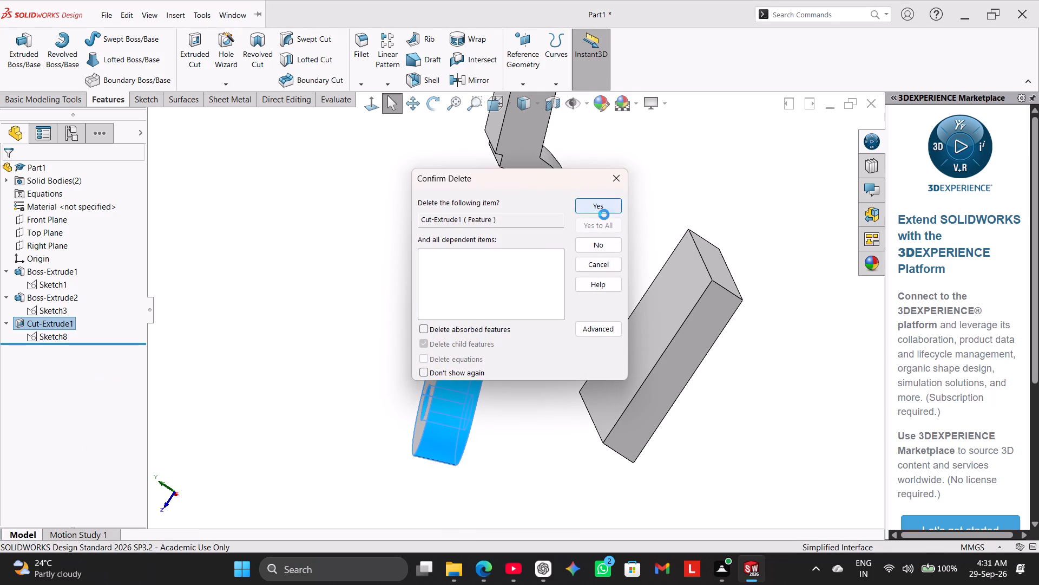
{"action": "left_click", "coordinate": [346, 367]}
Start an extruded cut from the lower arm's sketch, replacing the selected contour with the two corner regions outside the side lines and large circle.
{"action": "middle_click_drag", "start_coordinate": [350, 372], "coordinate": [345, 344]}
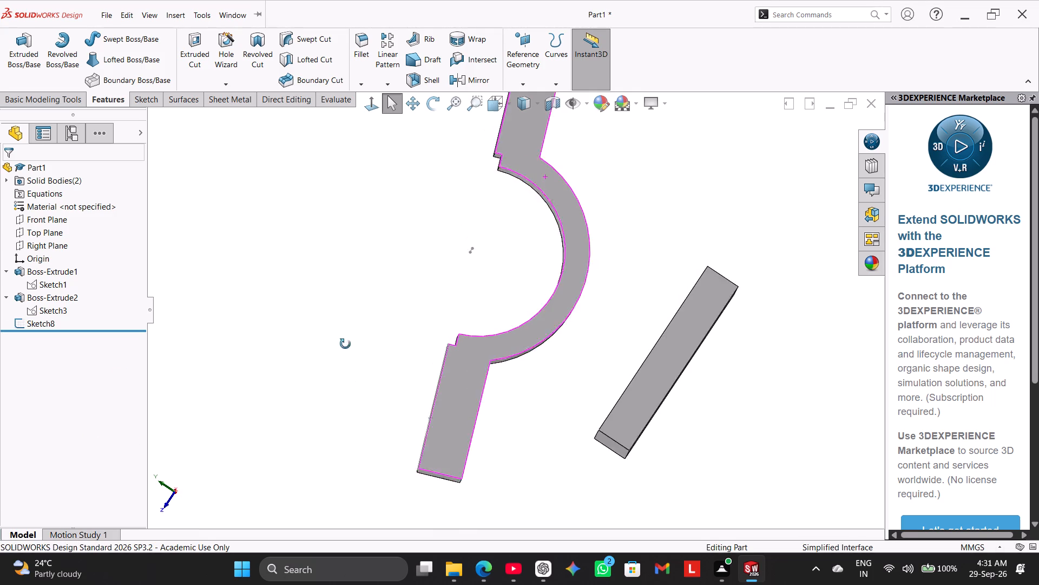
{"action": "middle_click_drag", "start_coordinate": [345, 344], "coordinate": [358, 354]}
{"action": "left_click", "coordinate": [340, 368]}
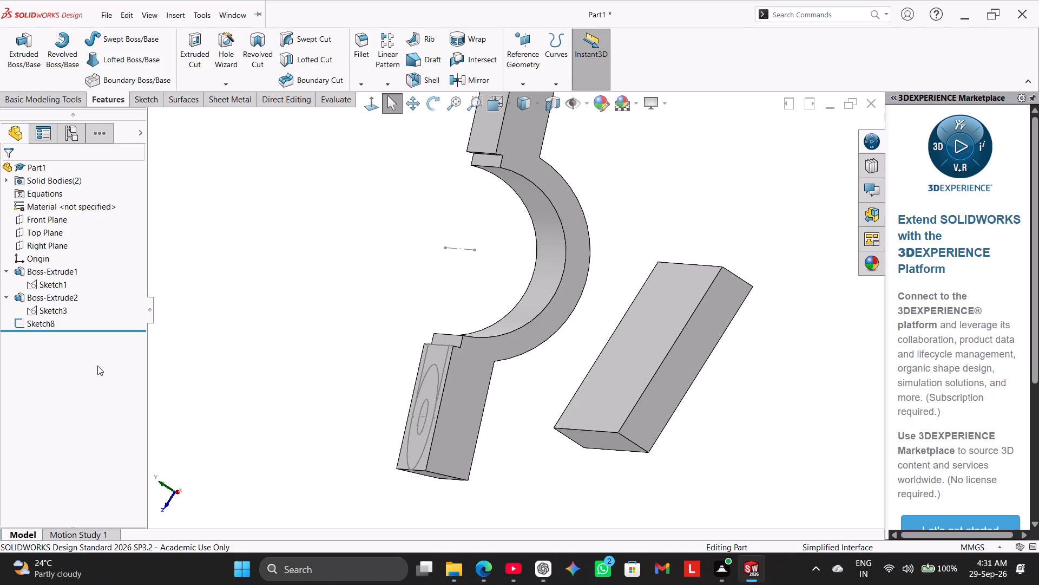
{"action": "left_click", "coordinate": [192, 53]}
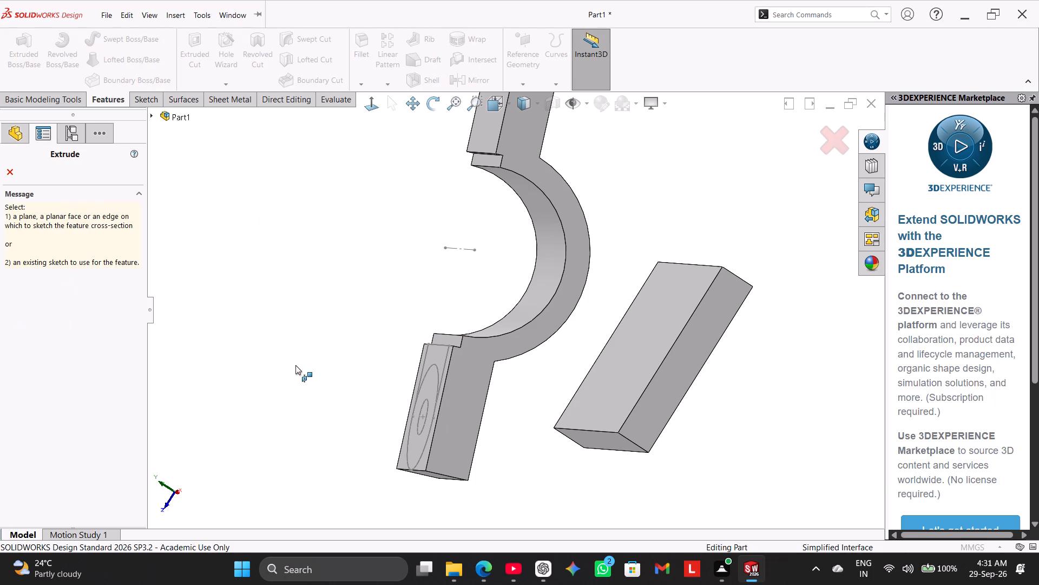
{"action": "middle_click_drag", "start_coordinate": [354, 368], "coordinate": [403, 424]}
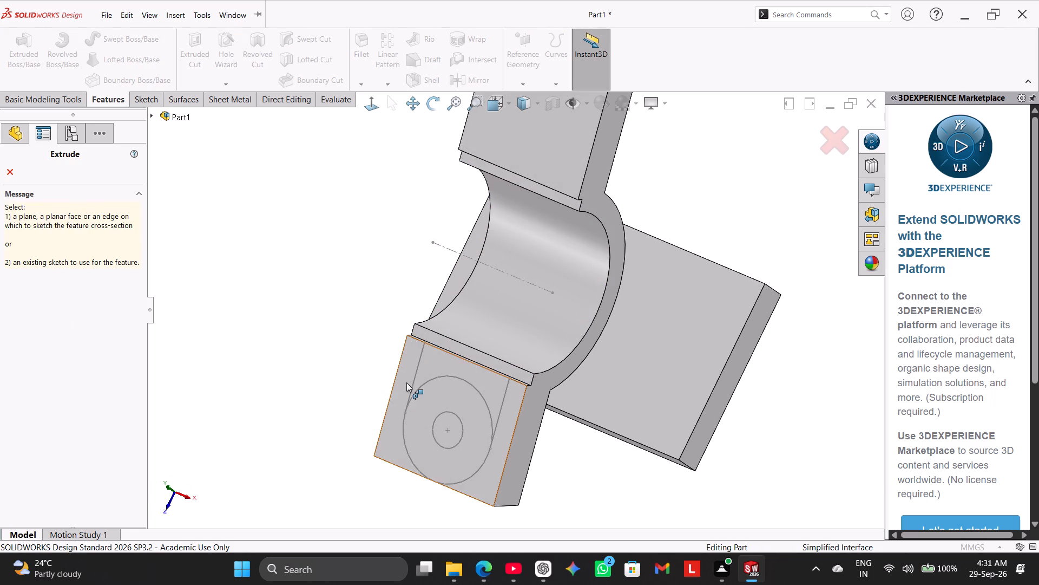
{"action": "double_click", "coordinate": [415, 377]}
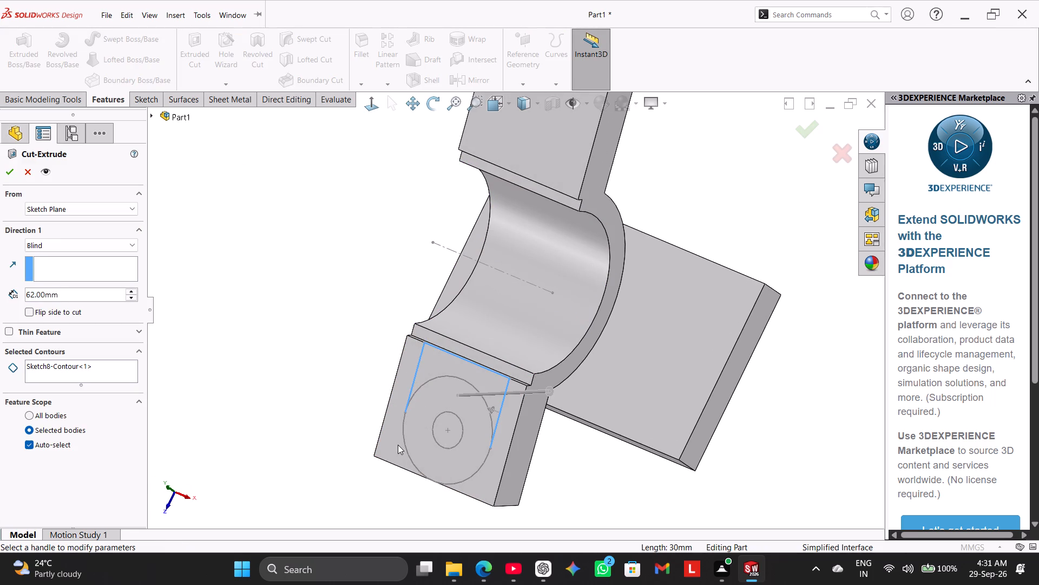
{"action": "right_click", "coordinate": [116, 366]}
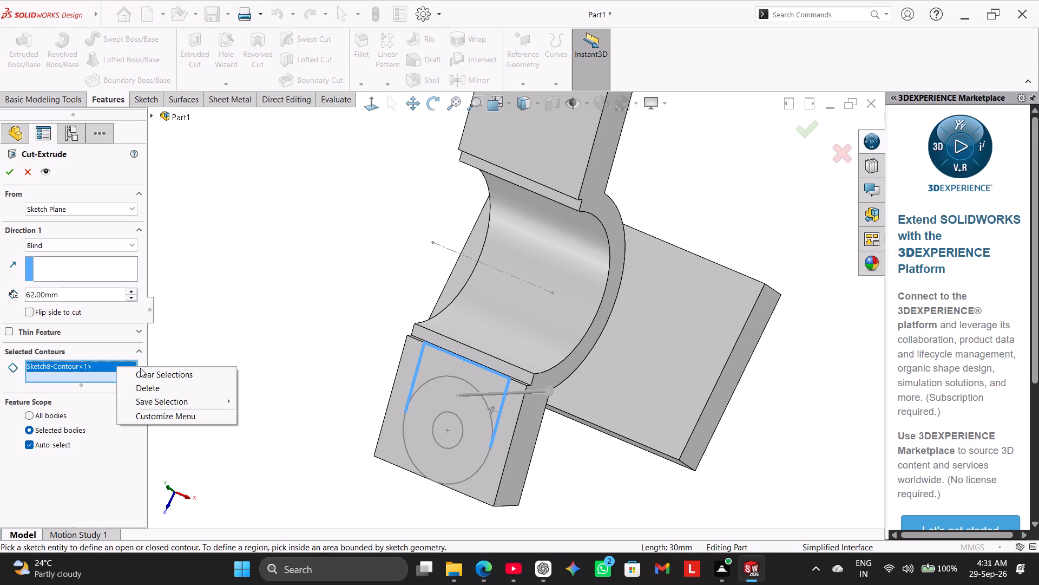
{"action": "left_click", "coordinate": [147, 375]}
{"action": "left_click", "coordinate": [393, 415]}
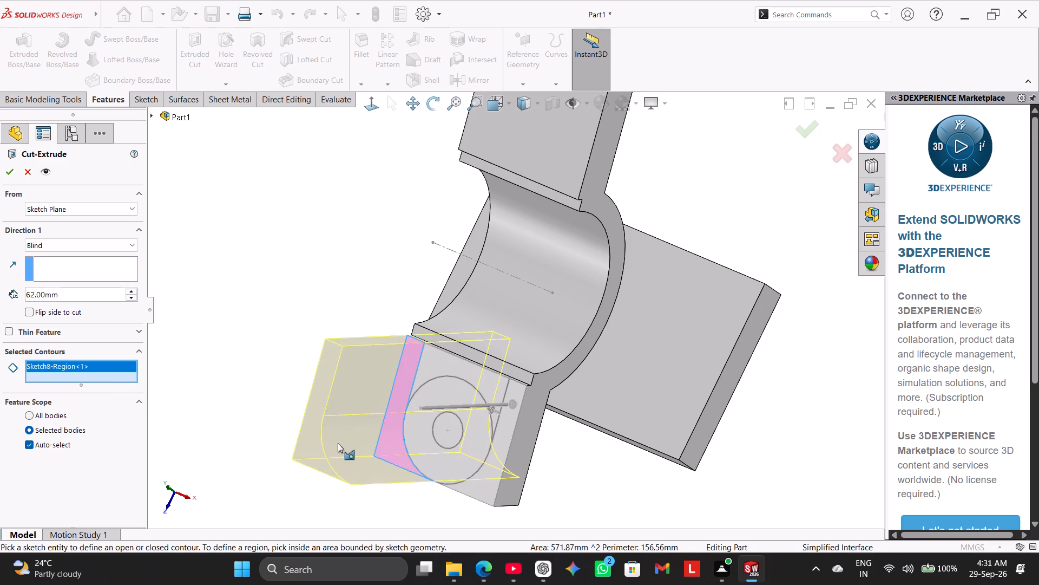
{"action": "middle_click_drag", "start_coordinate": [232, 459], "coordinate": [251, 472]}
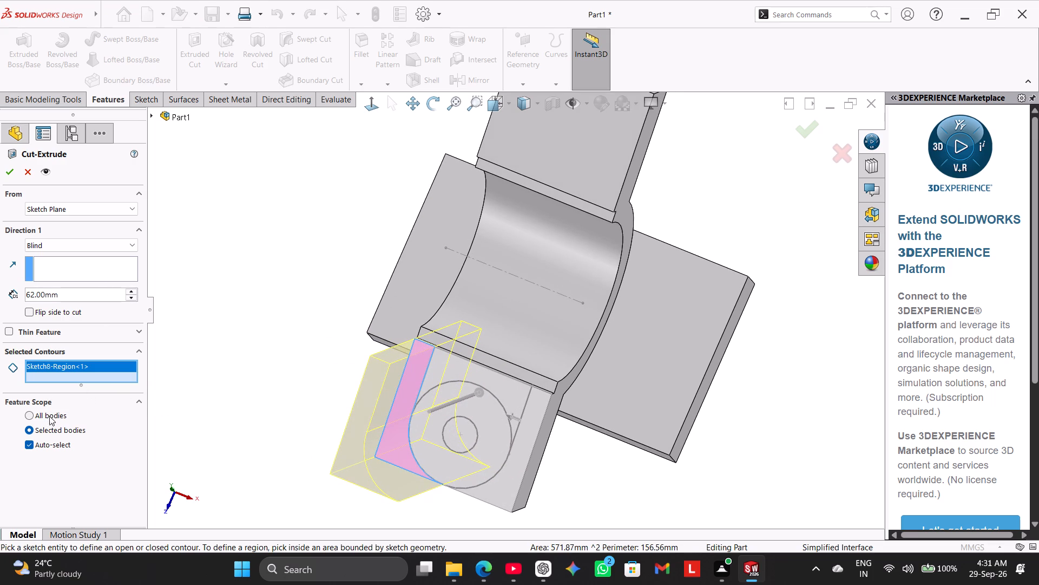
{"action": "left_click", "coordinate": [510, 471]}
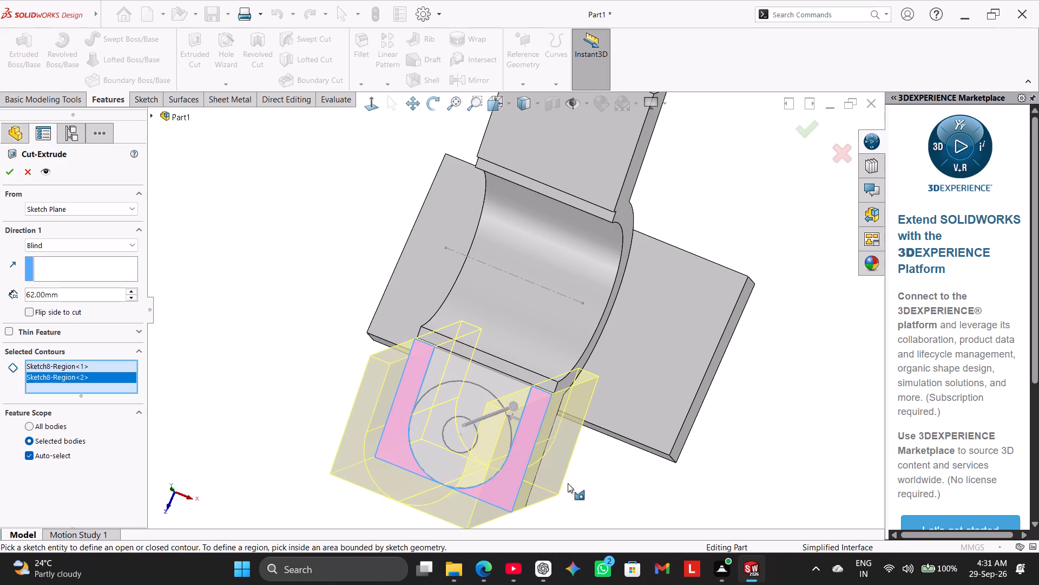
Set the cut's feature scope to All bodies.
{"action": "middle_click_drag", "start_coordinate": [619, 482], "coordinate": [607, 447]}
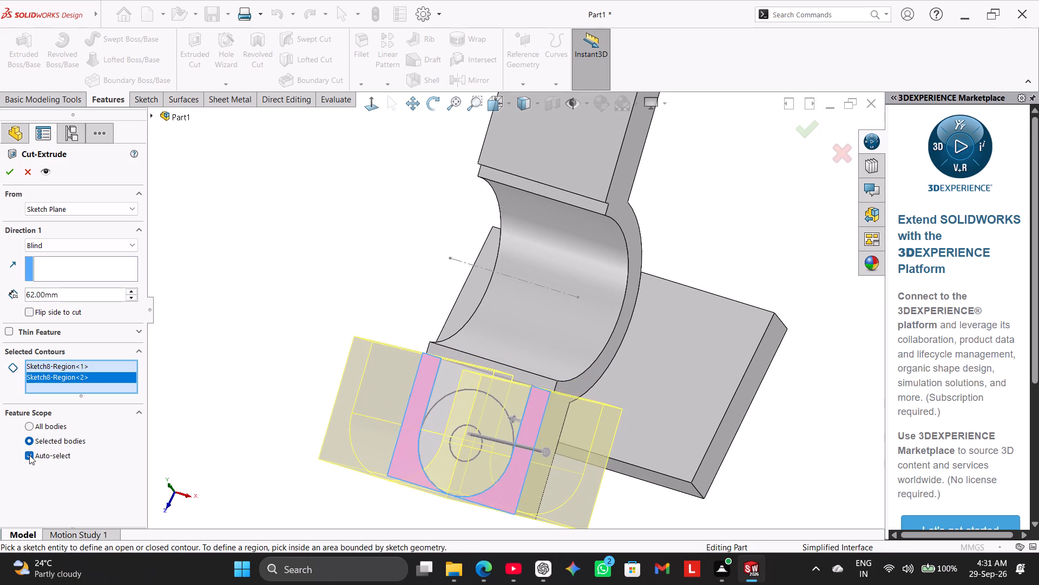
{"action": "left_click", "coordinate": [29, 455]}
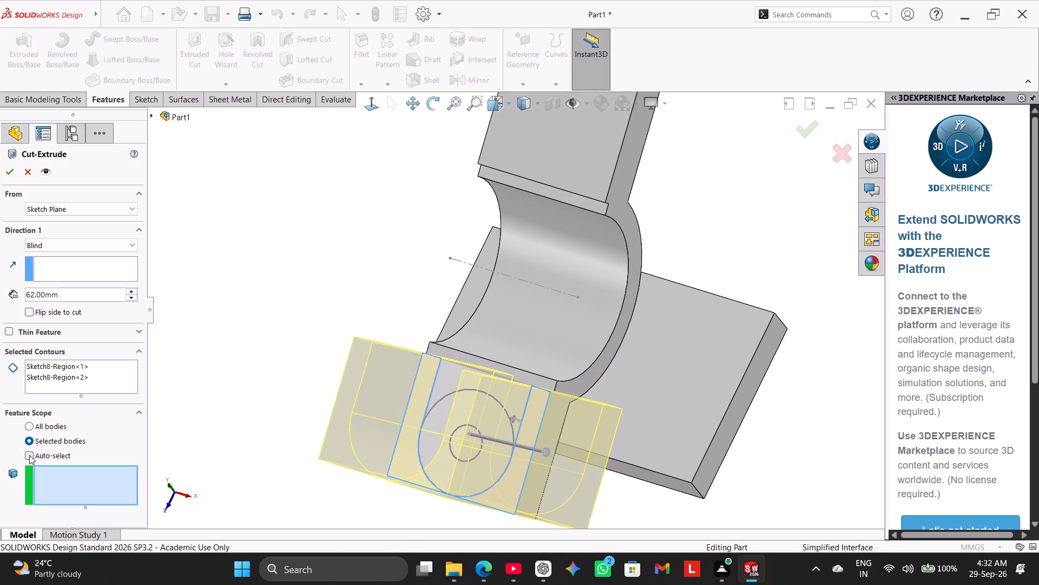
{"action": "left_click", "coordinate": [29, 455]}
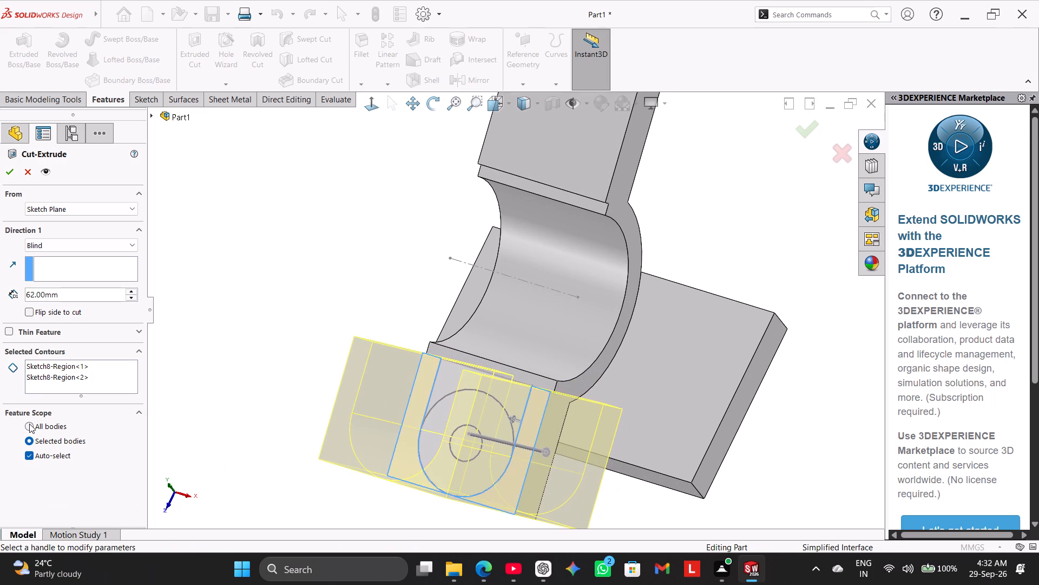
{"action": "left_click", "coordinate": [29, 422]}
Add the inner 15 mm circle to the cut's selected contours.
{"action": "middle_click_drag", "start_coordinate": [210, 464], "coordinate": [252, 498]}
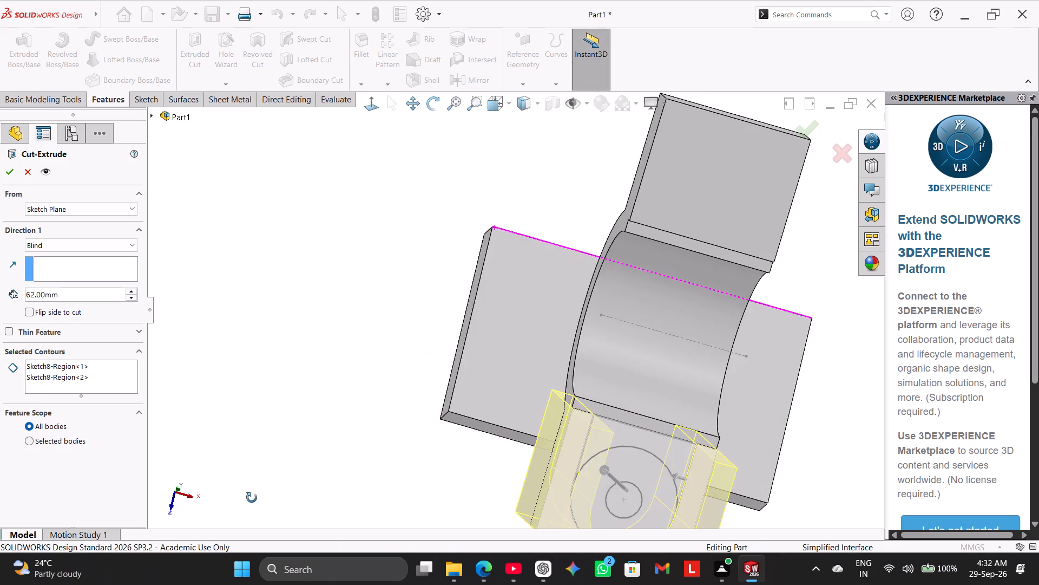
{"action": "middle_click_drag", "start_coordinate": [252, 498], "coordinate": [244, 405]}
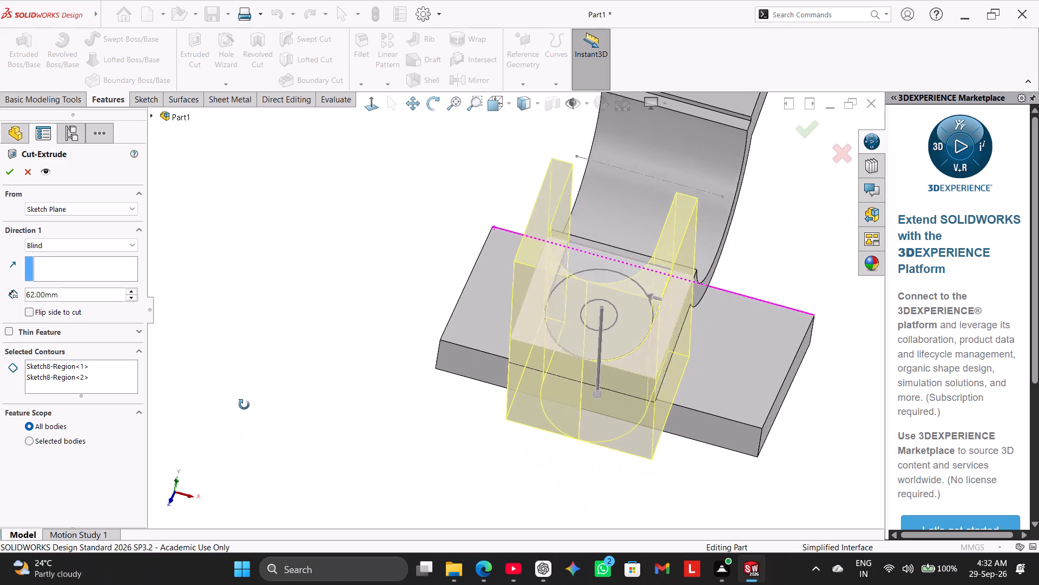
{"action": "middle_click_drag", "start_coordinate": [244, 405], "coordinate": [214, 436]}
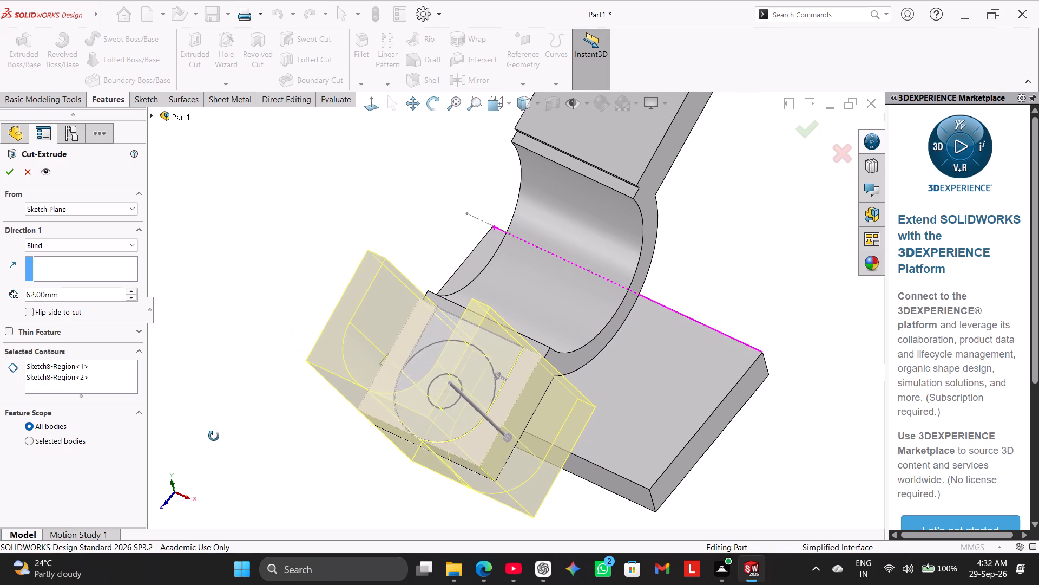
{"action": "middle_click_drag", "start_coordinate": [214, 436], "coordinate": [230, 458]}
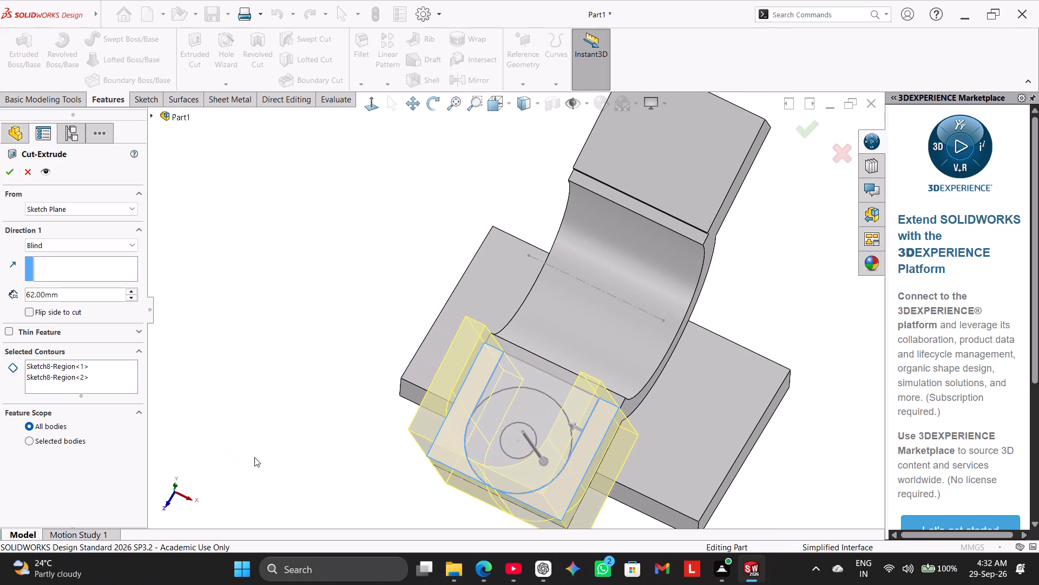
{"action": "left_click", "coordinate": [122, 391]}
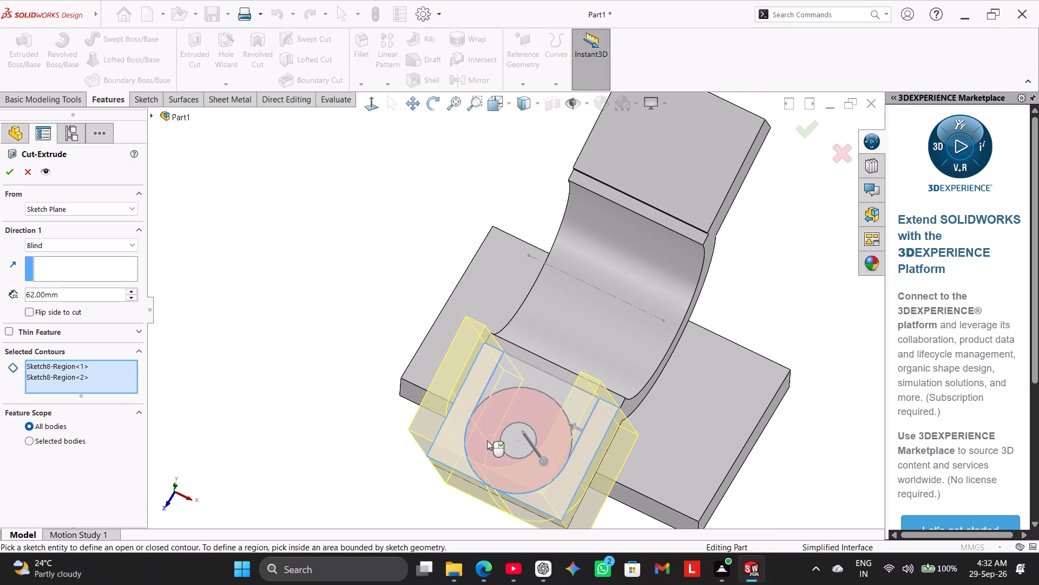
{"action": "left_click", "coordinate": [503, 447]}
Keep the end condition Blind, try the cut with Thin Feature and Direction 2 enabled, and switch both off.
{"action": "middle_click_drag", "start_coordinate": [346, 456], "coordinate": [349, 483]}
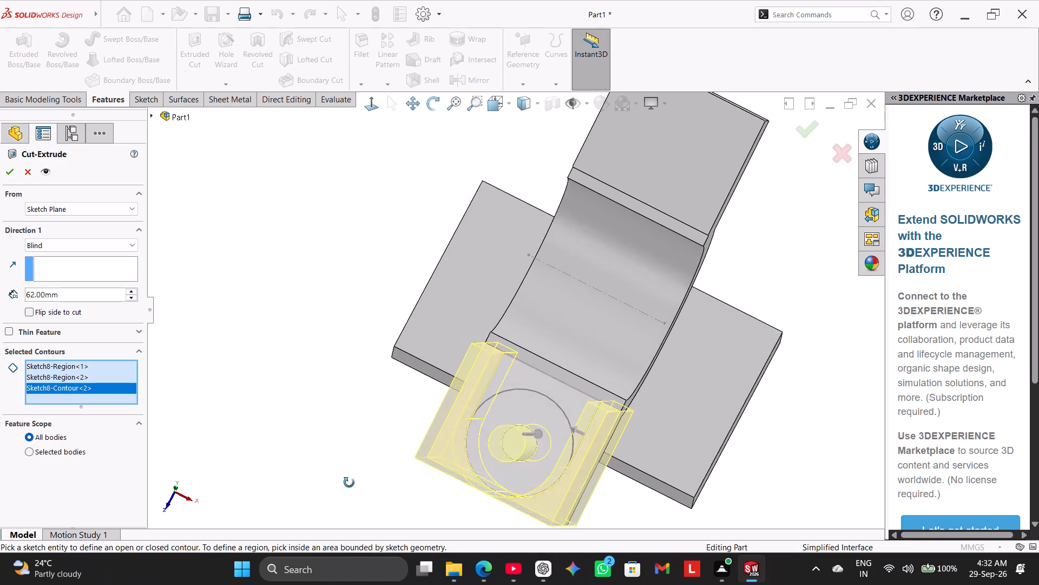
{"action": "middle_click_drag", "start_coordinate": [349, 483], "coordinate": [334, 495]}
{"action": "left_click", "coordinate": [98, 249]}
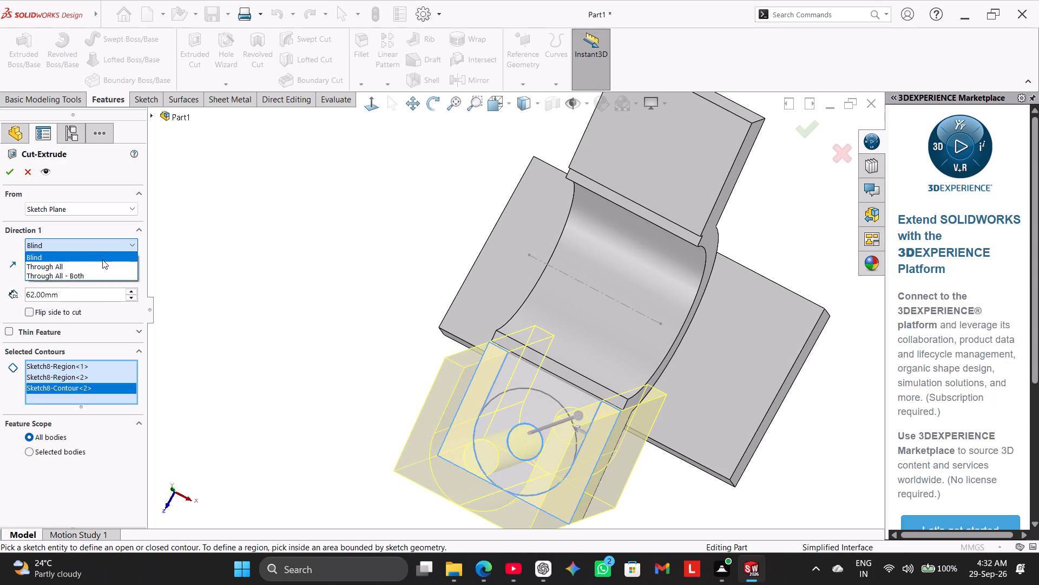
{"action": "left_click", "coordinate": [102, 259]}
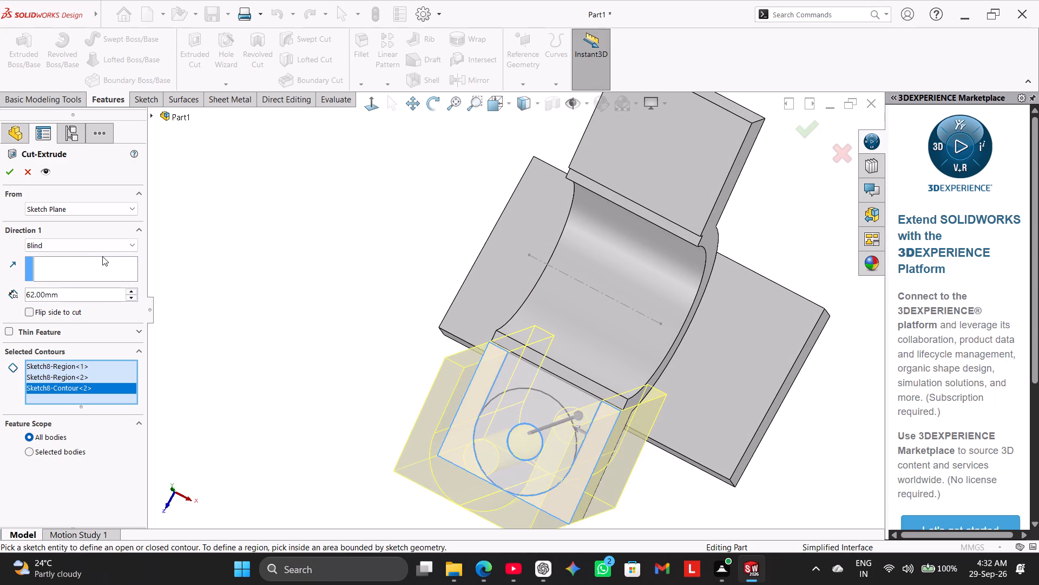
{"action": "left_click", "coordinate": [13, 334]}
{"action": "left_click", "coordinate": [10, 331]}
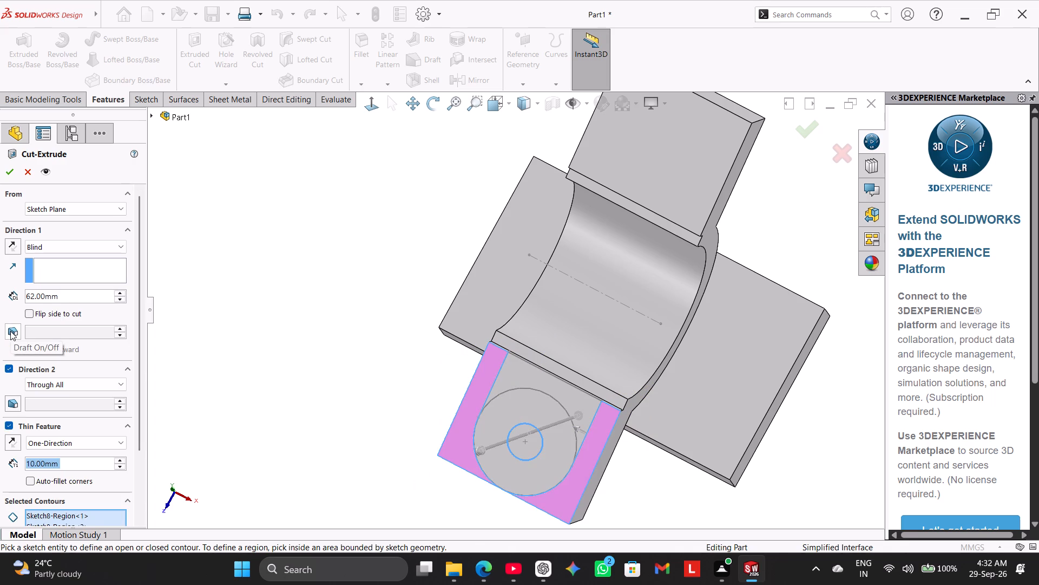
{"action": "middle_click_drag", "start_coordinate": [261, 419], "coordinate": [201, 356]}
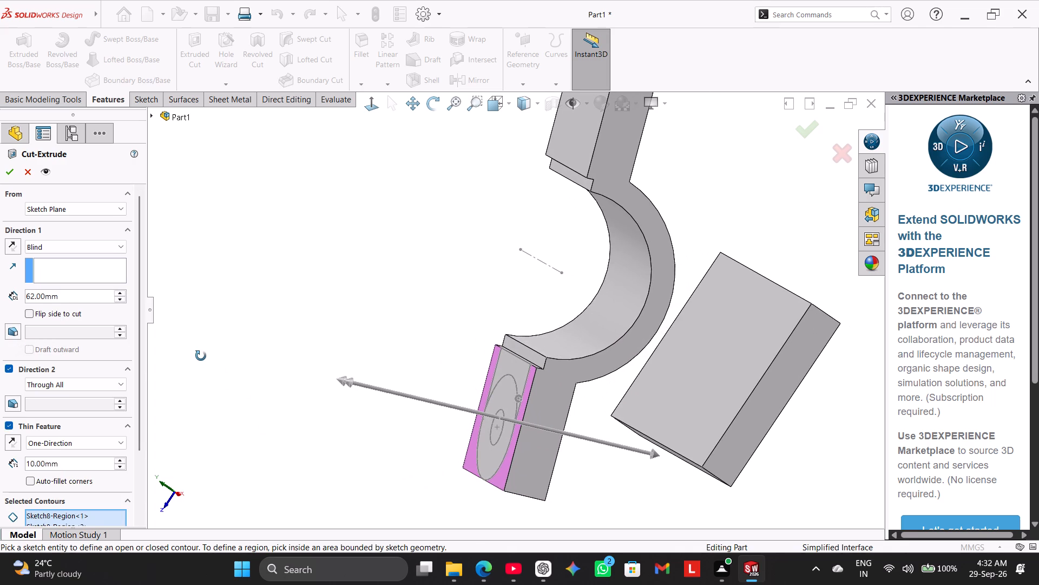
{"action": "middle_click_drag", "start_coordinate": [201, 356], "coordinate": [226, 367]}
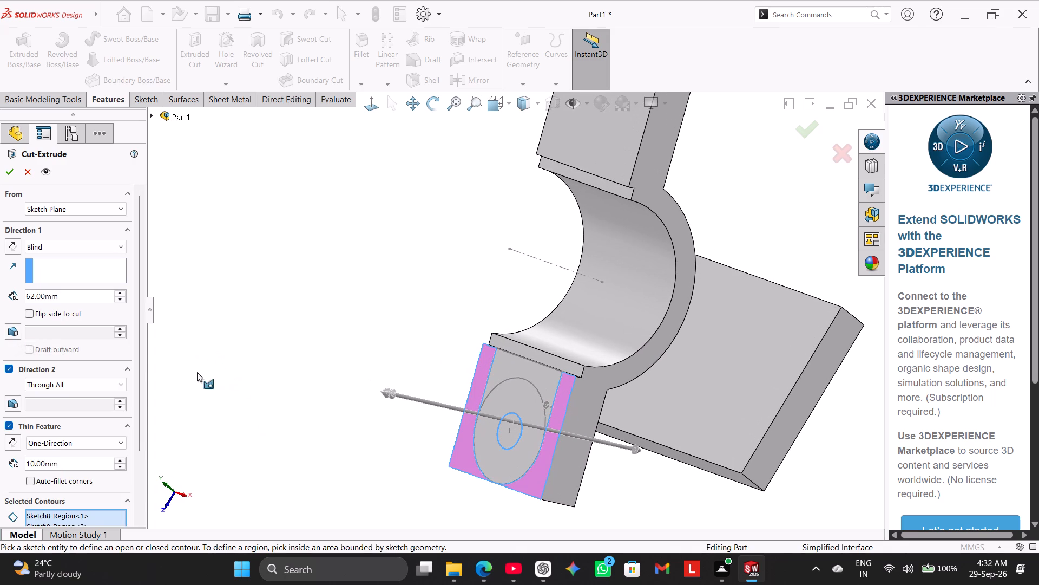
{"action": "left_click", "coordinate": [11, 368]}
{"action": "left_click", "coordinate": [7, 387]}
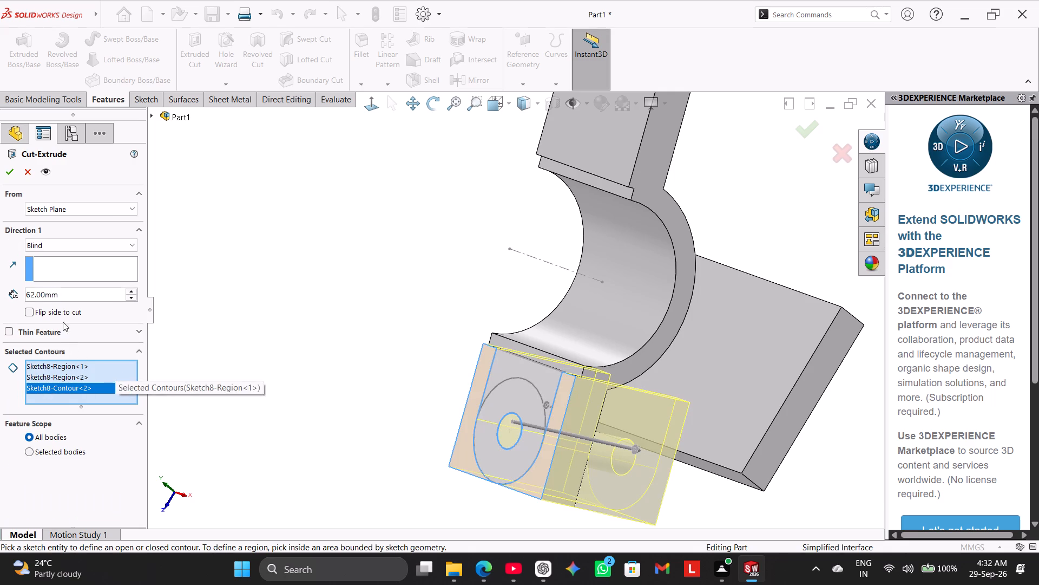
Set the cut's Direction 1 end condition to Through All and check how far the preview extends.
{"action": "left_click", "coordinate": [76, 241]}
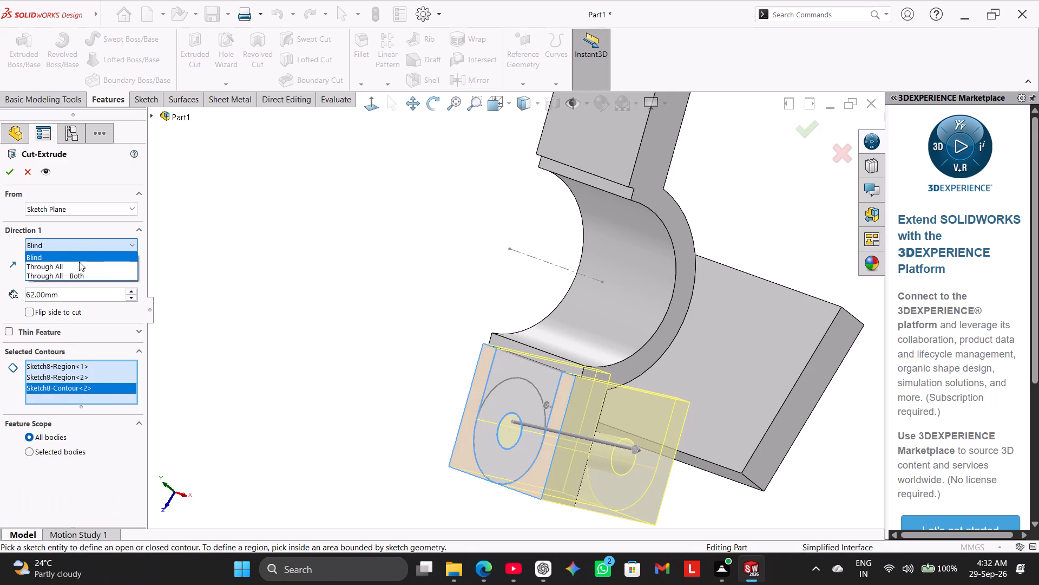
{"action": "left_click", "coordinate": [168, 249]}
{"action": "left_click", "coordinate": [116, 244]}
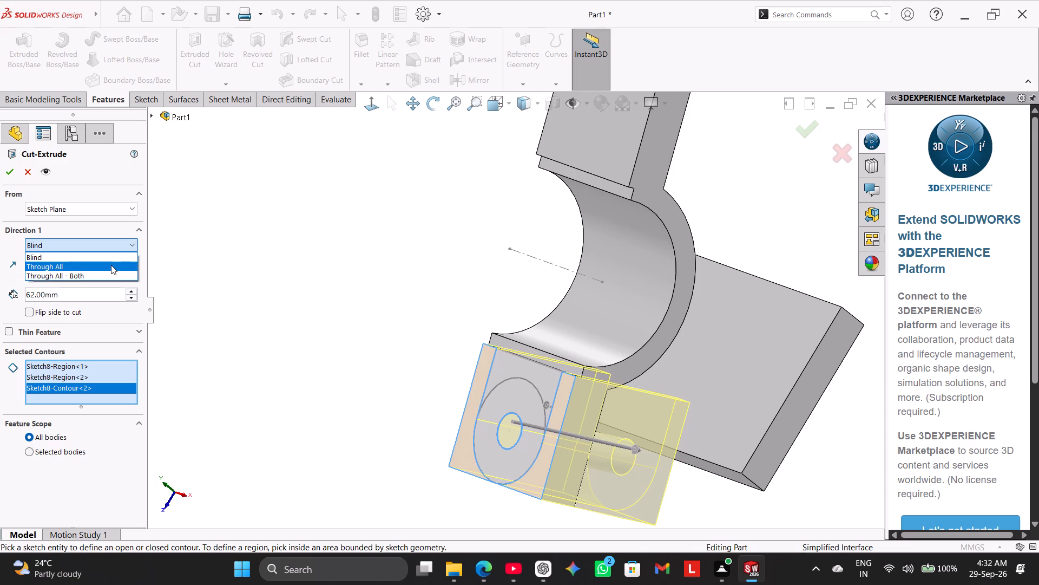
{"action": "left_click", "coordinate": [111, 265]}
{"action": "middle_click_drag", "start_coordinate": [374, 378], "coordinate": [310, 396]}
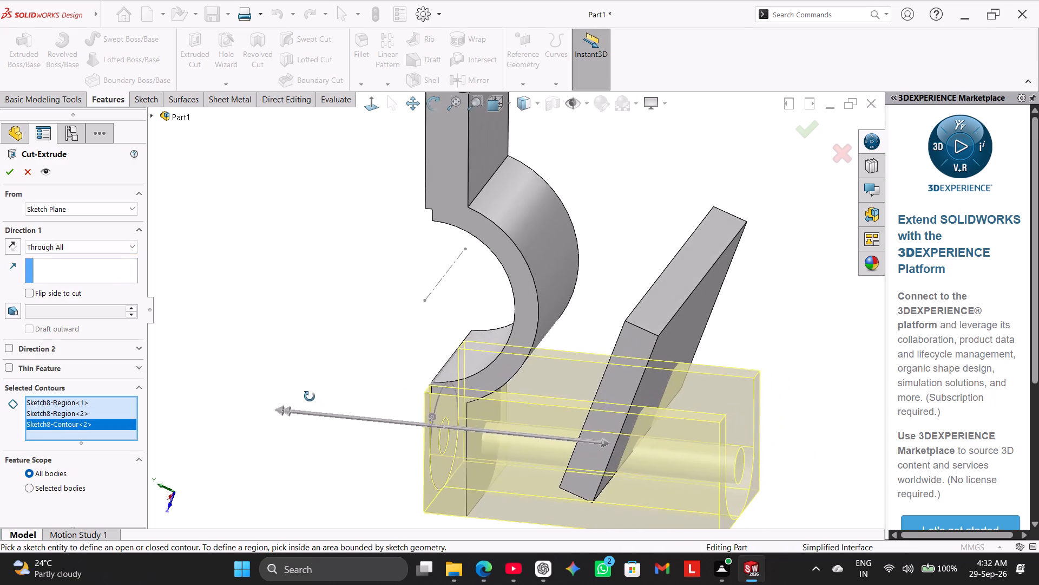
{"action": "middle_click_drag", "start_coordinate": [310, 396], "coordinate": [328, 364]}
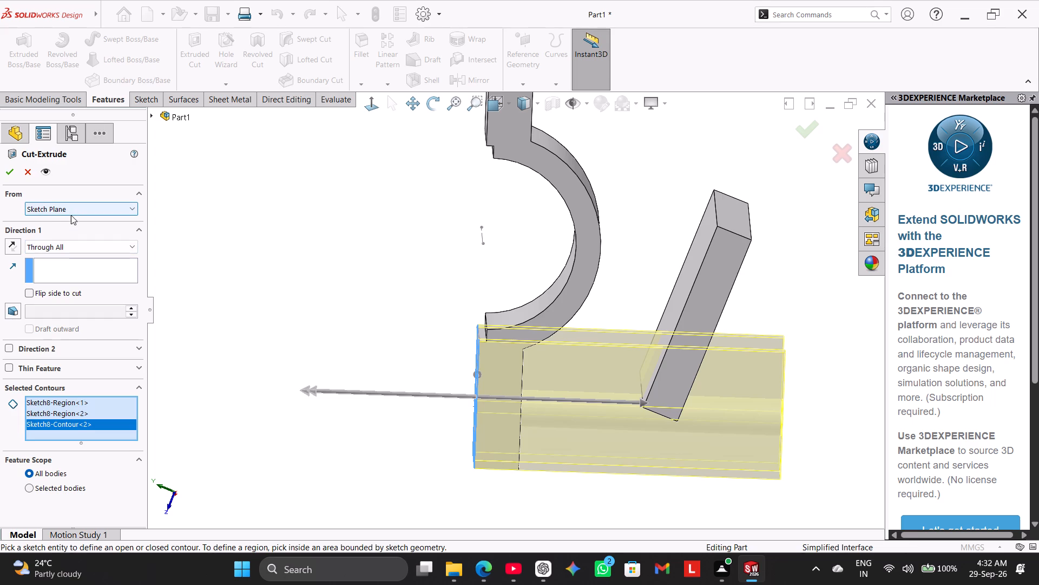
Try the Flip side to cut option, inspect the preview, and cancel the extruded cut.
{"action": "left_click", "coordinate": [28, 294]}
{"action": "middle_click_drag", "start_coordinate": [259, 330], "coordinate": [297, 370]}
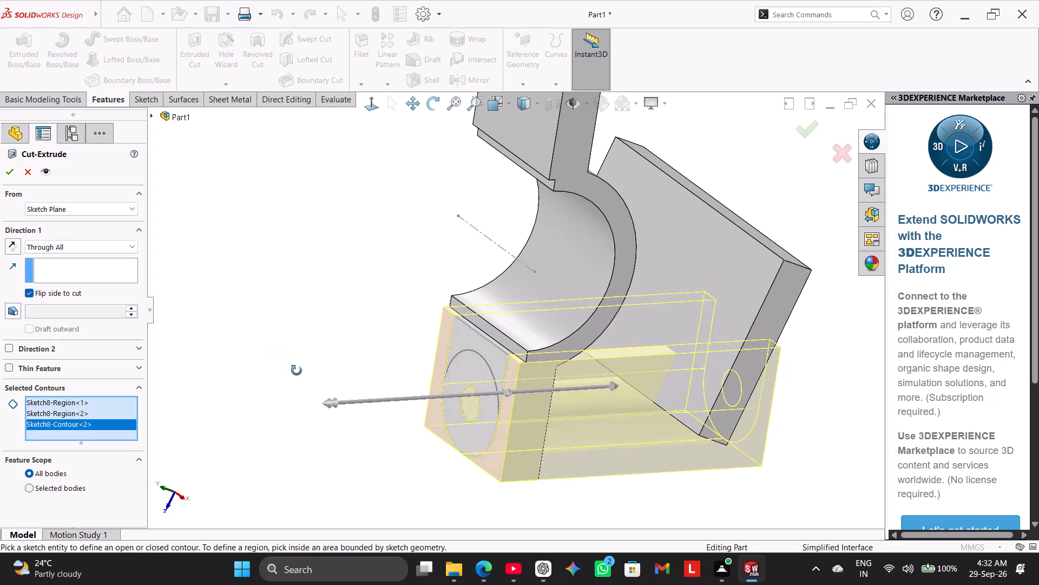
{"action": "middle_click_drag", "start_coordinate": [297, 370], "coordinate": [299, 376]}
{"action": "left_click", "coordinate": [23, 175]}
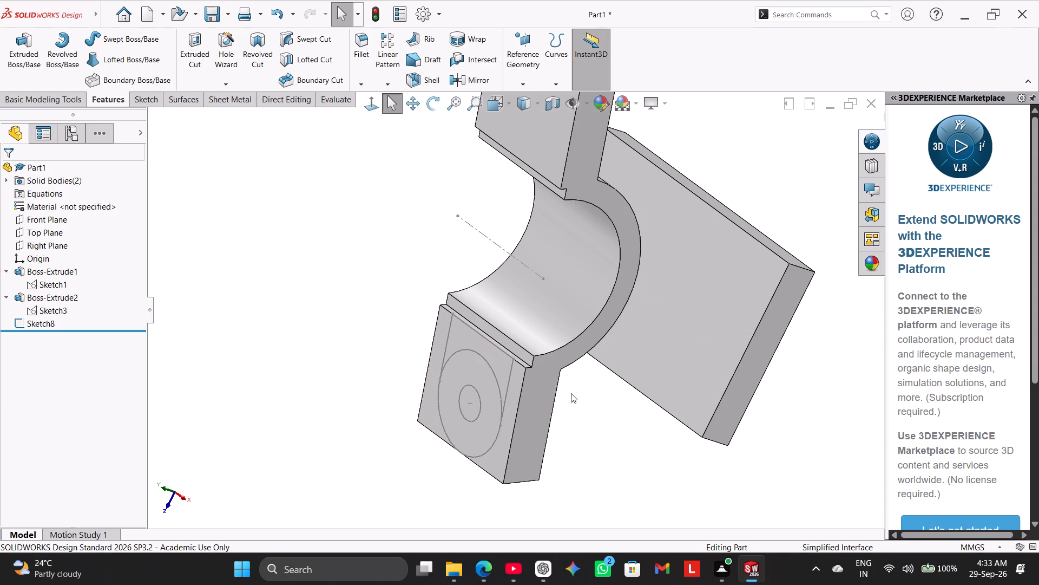
Examine the half-ring, its lower arm and the sketch profile on the arm face from several angles.
{"action": "middle_click_drag", "start_coordinate": [573, 388], "coordinate": [538, 311]}
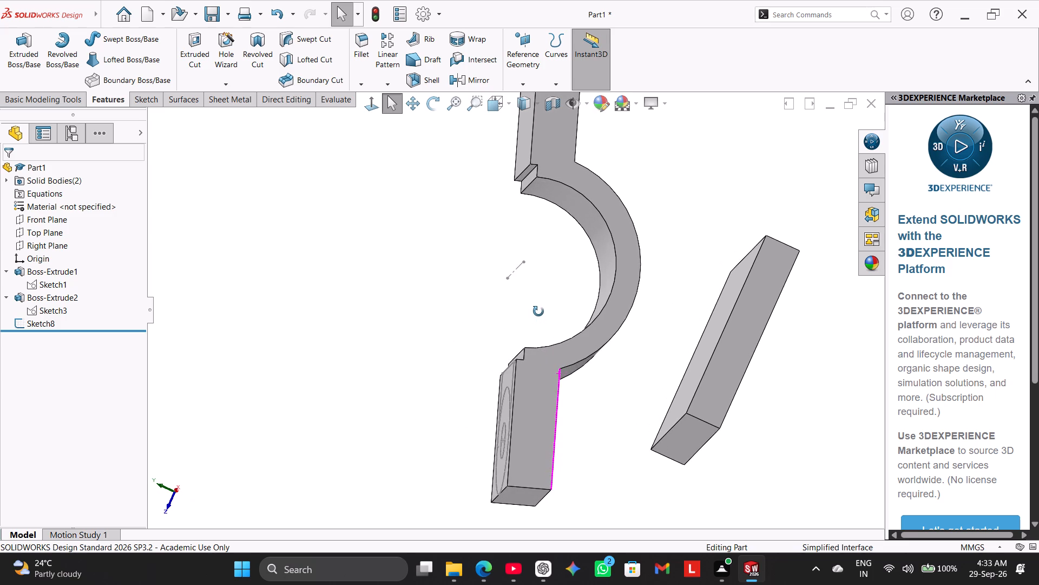
{"action": "middle_click_drag", "start_coordinate": [538, 311], "coordinate": [541, 313]}
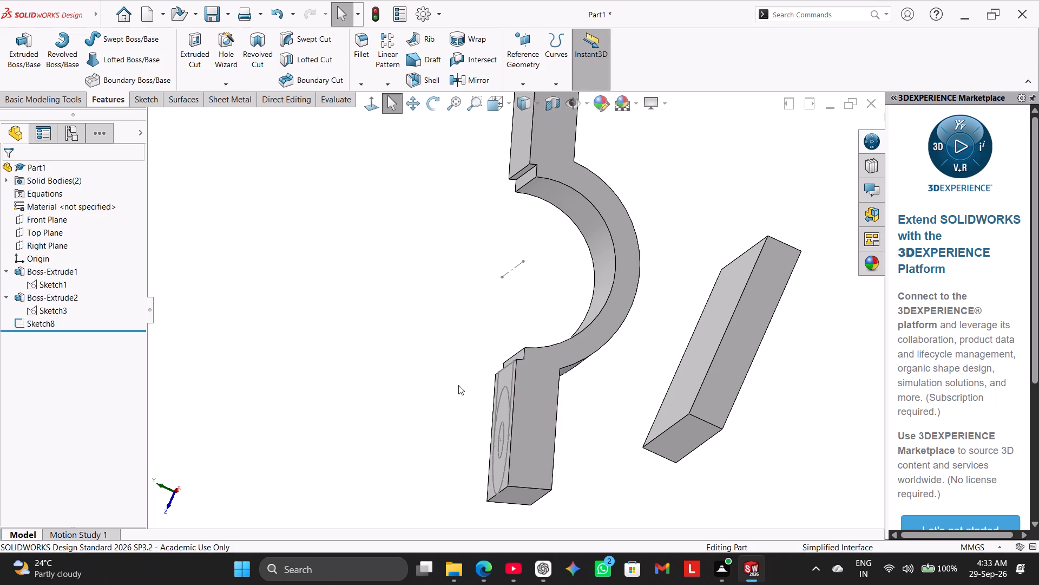
{"action": "middle_click_drag", "start_coordinate": [459, 386], "coordinate": [459, 399]}
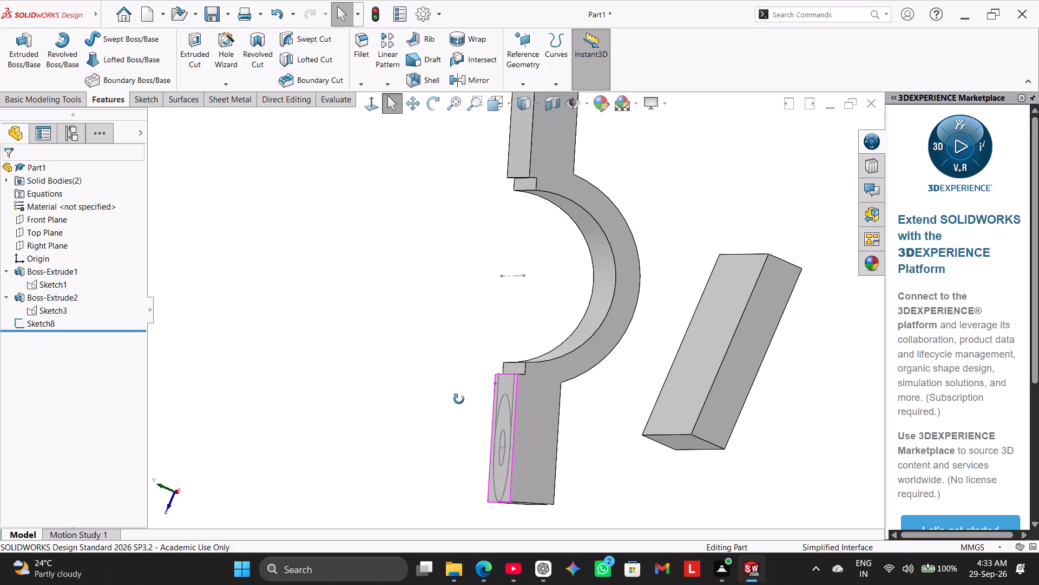
{"action": "middle_click_drag", "start_coordinate": [459, 399], "coordinate": [457, 401]}
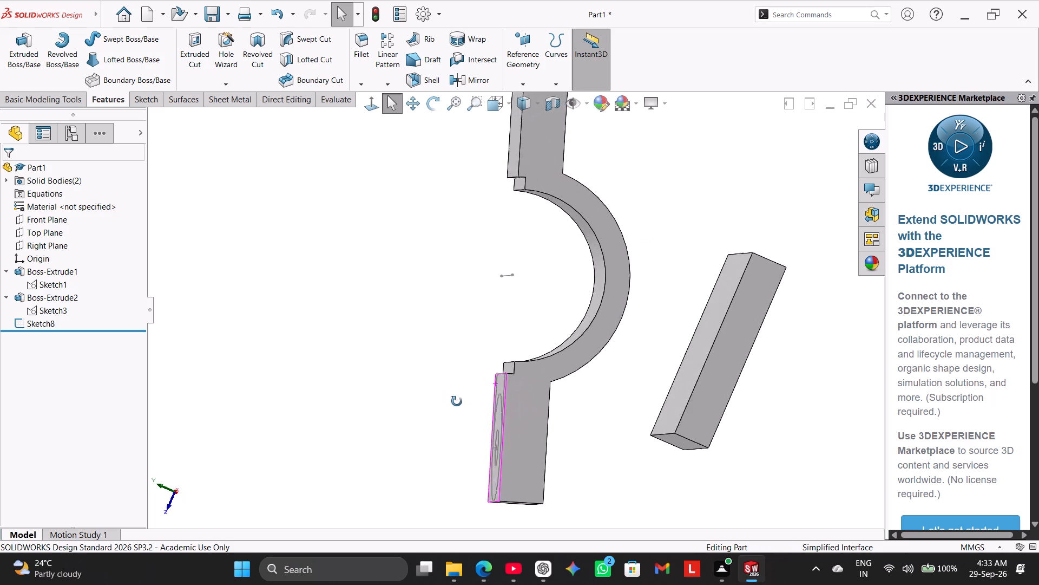
{"action": "middle_click_drag", "start_coordinate": [457, 401], "coordinate": [529, 429]}
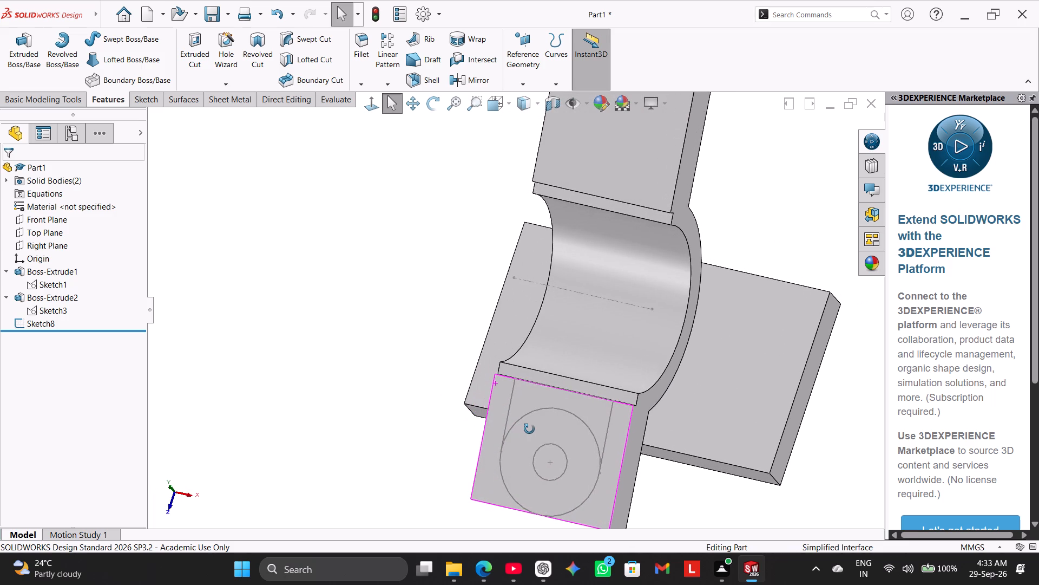
{"action": "middle_click_drag", "start_coordinate": [529, 429], "coordinate": [511, 420]}
{"action": "left_click", "coordinate": [413, 390]}
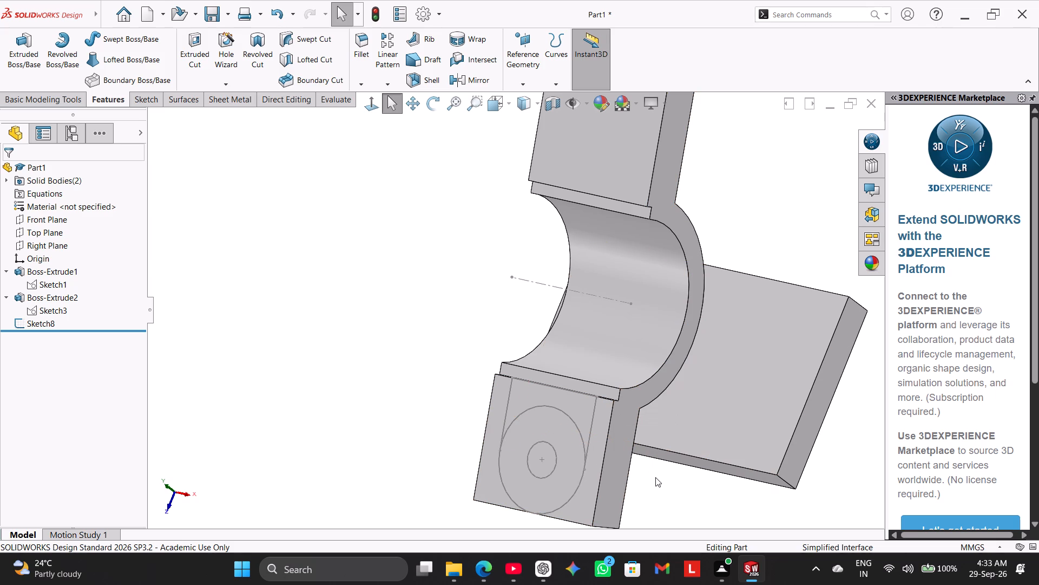
{"action": "middle_click_drag", "start_coordinate": [652, 476], "coordinate": [645, 469]}
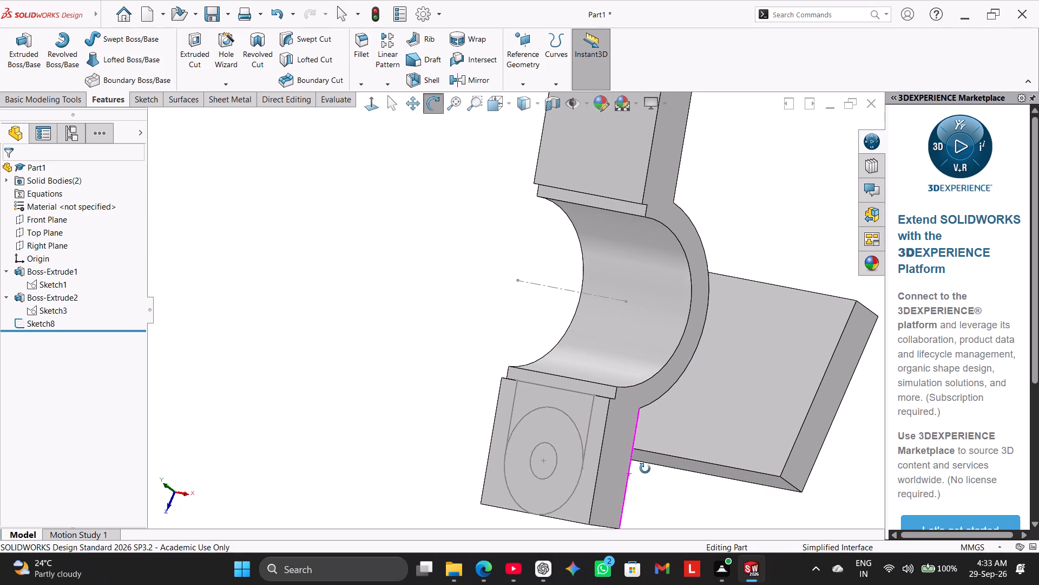
{"action": "middle_click_drag", "start_coordinate": [645, 469], "coordinate": [679, 487]}
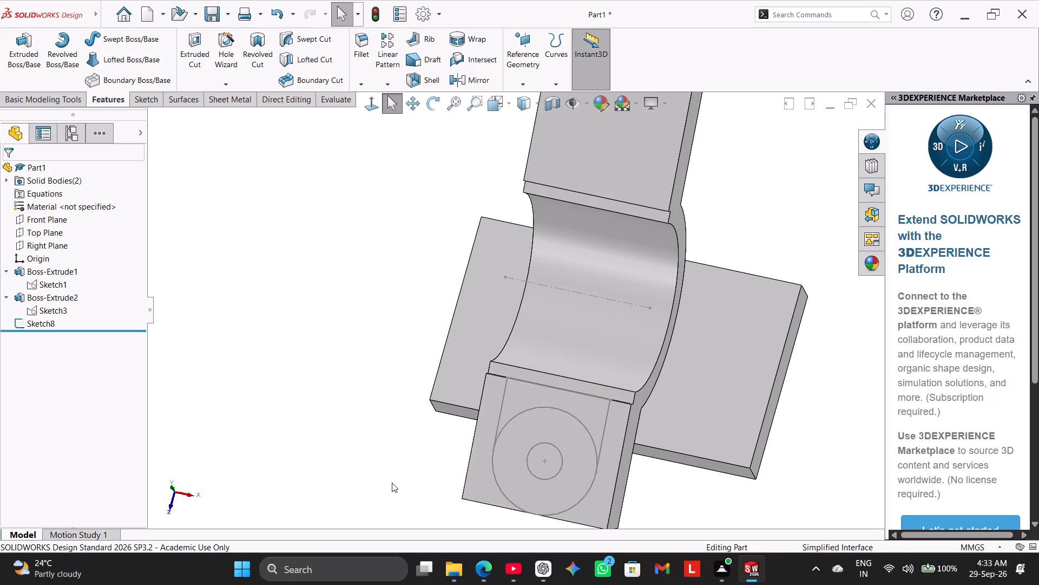
{"action": "middle_click_drag", "start_coordinate": [394, 483], "coordinate": [497, 509]}
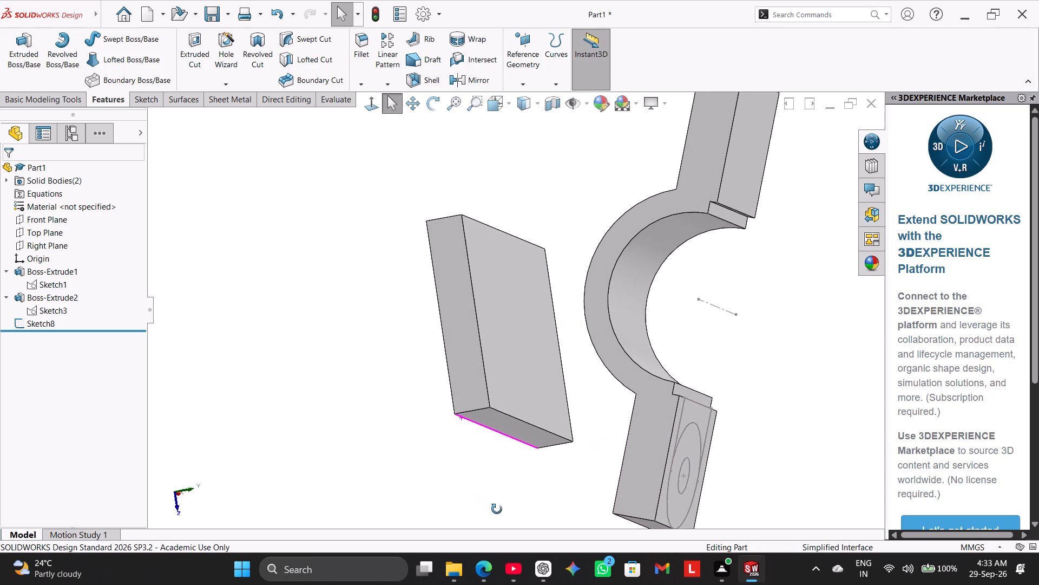
{"action": "middle_click_drag", "start_coordinate": [497, 509], "coordinate": [382, 466]}
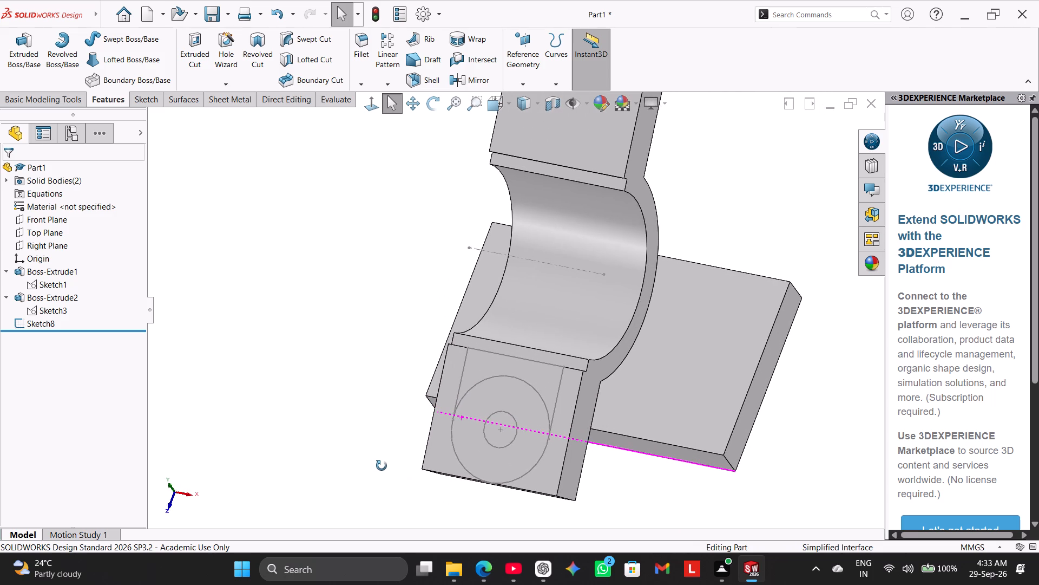
{"action": "middle_click_drag", "start_coordinate": [382, 466], "coordinate": [390, 465]}
{"action": "left_click", "coordinate": [352, 434]}
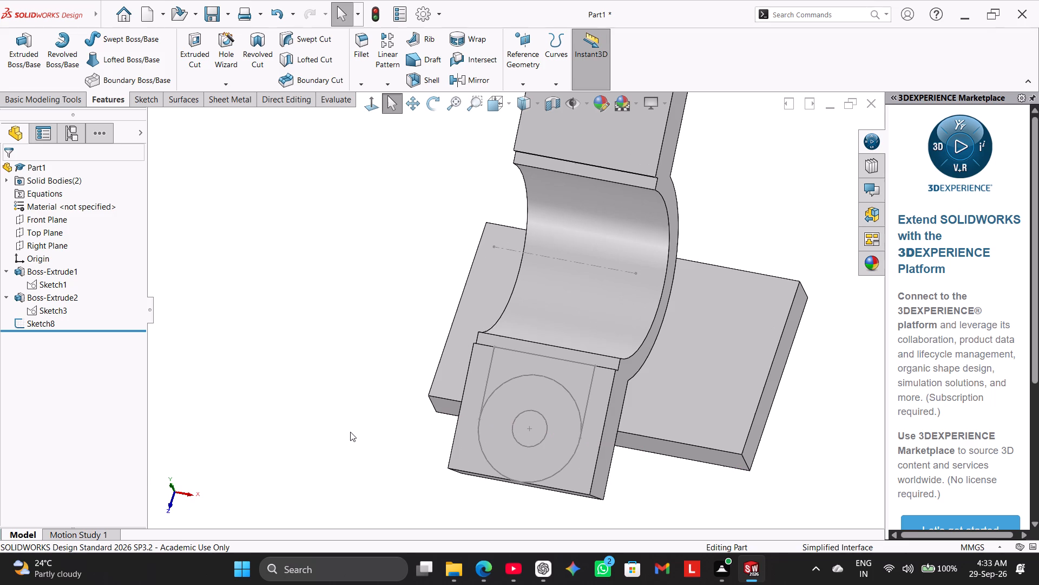
{"action": "middle_click_drag", "start_coordinate": [350, 430], "coordinate": [283, 421]}
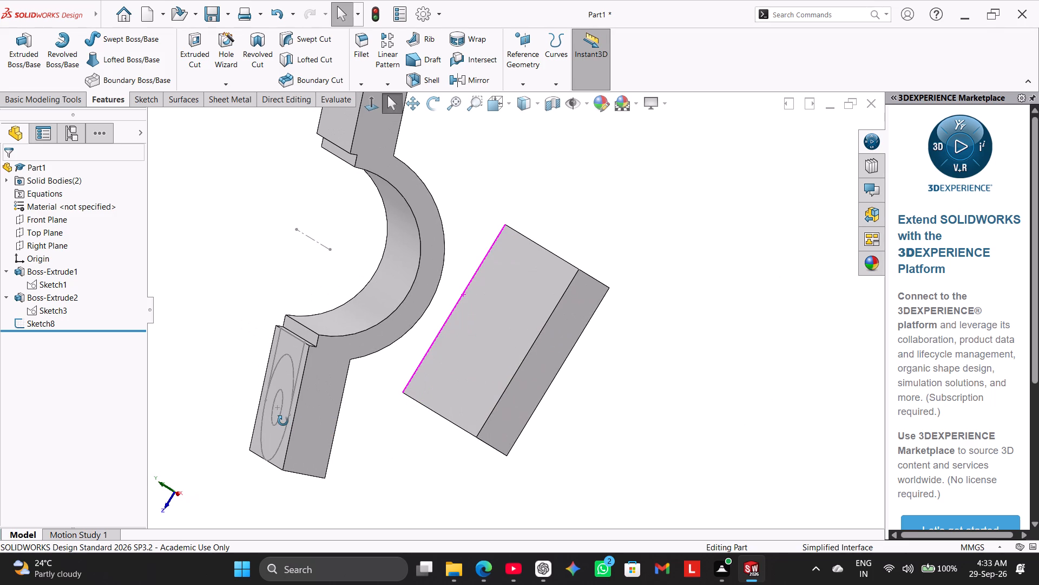
{"action": "middle_click_drag", "start_coordinate": [283, 421], "coordinate": [278, 398]}
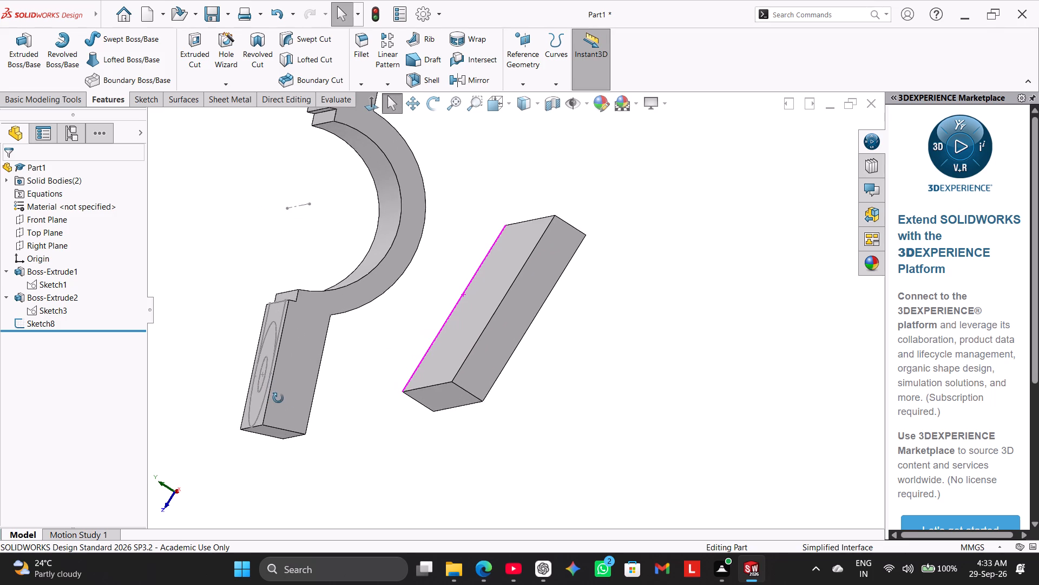
{"action": "middle_click_drag", "start_coordinate": [278, 398], "coordinate": [274, 406]}
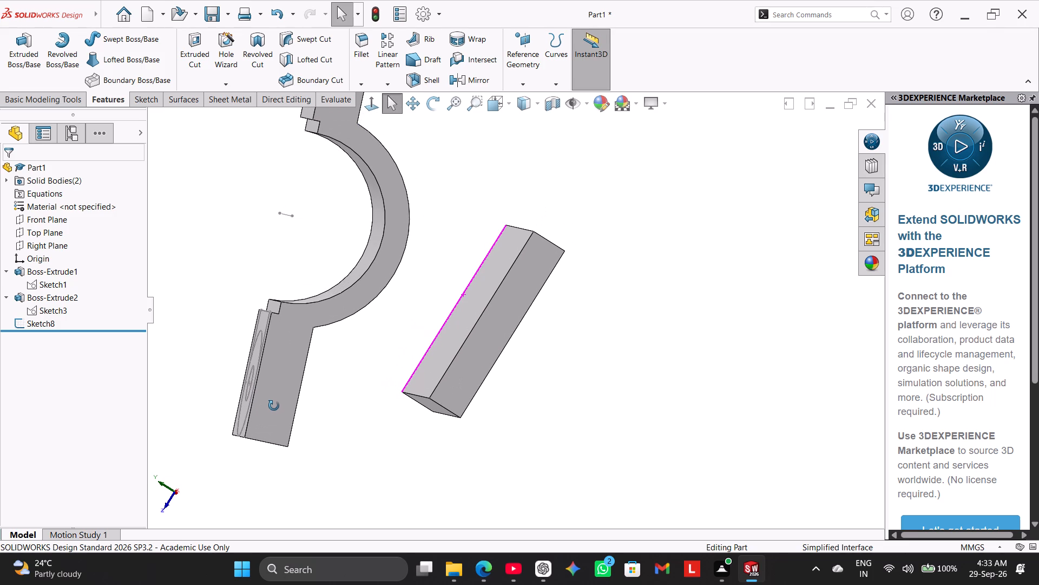
{"action": "middle_click_drag", "start_coordinate": [274, 406], "coordinate": [325, 430]}
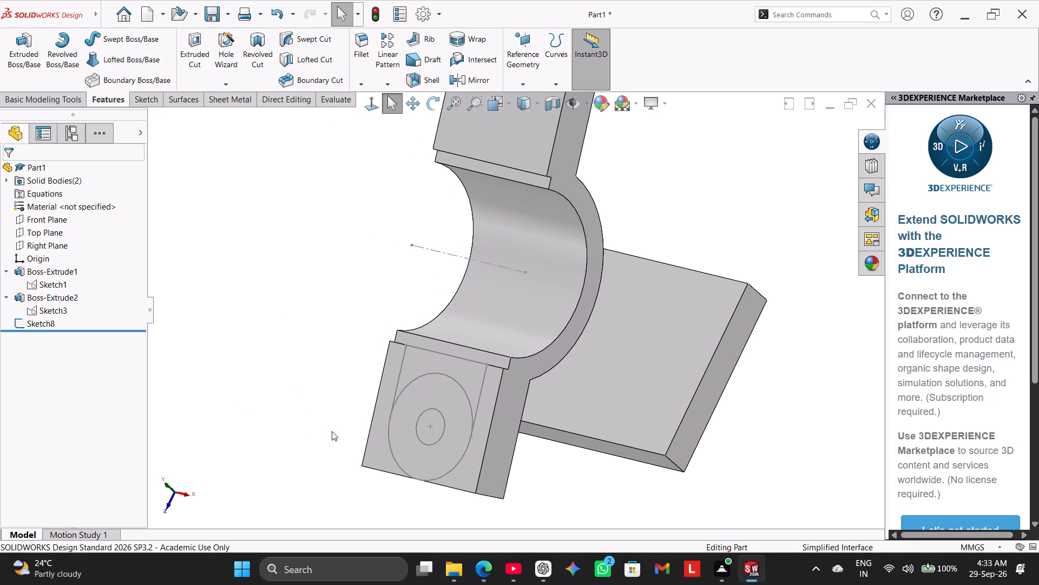
{"action": "scroll", "coordinate": [493, 414], "scroll_direction": "up", "scroll_amount": 1}
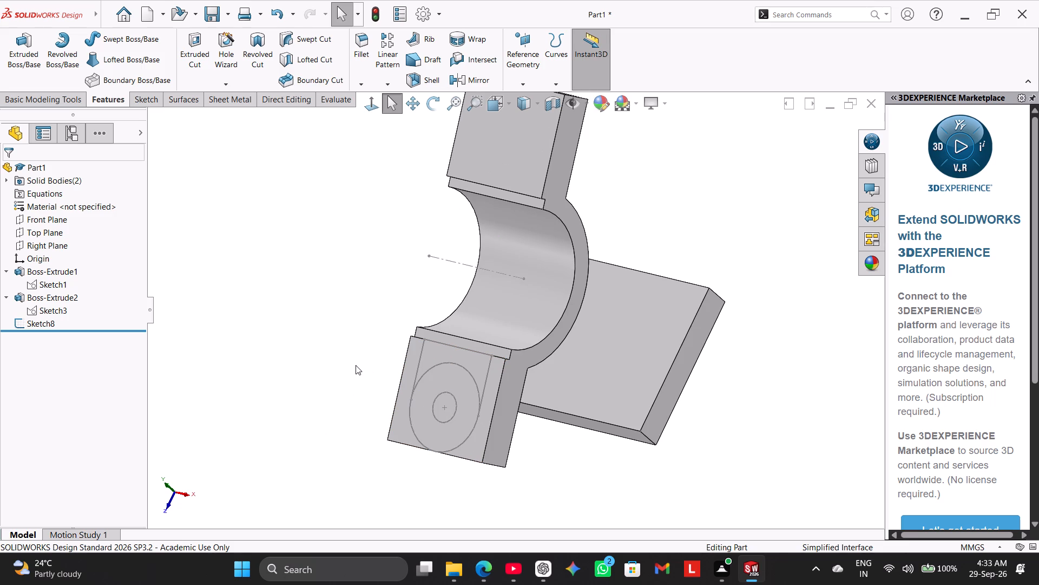
{"action": "middle_click_drag", "start_coordinate": [356, 365], "coordinate": [367, 375]}
Reopen the lower arm's profile sketch, view it face-on, and display the model with hidden lines visible.
{"action": "double_click", "coordinate": [431, 367]}
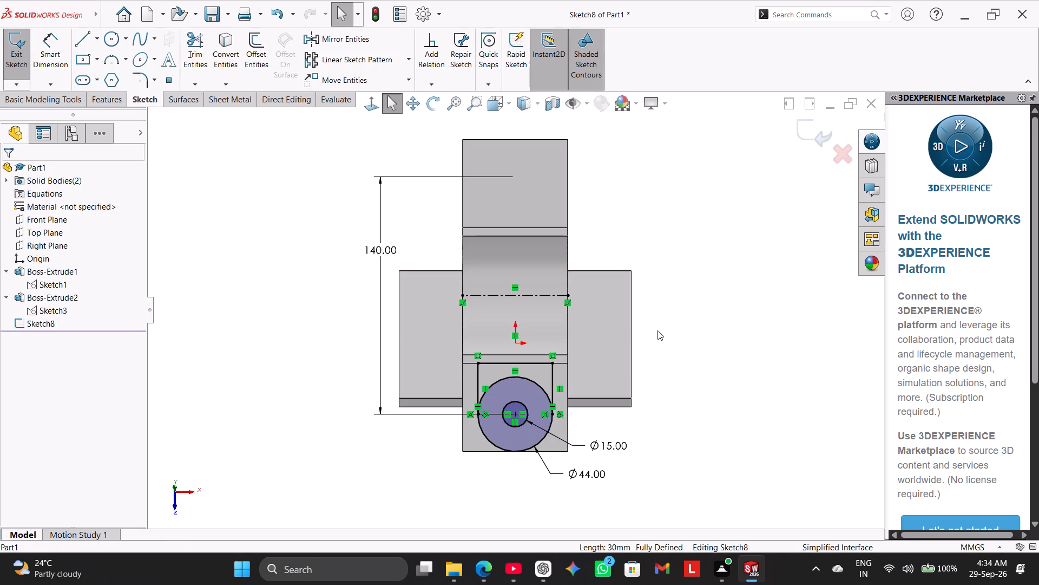
{"action": "middle_click_drag", "start_coordinate": [285, 390], "coordinate": [297, 393]}
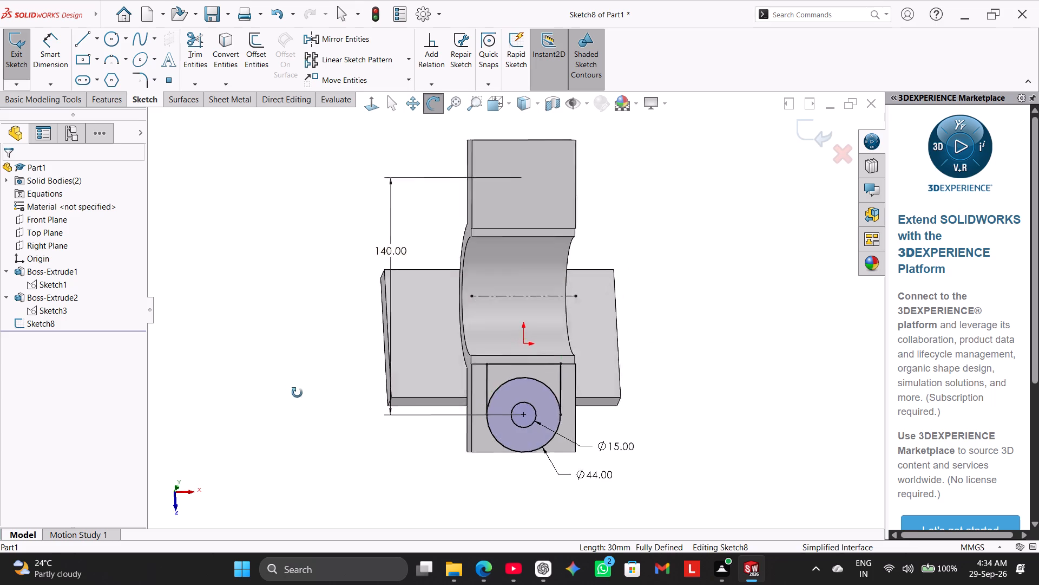
{"action": "middle_click_drag", "start_coordinate": [297, 393], "coordinate": [333, 405]}
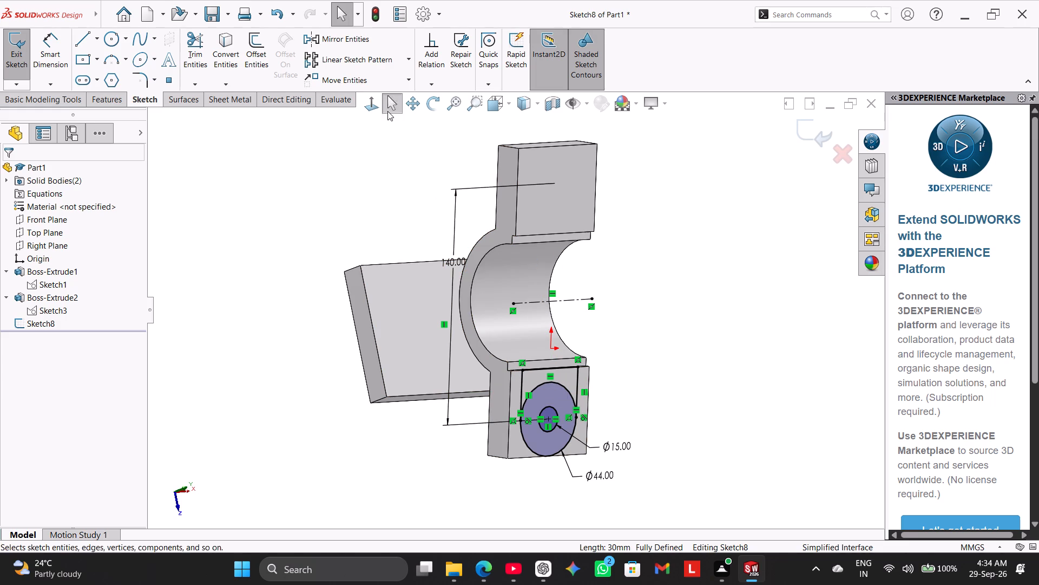
{"action": "left_click", "coordinate": [374, 106]}
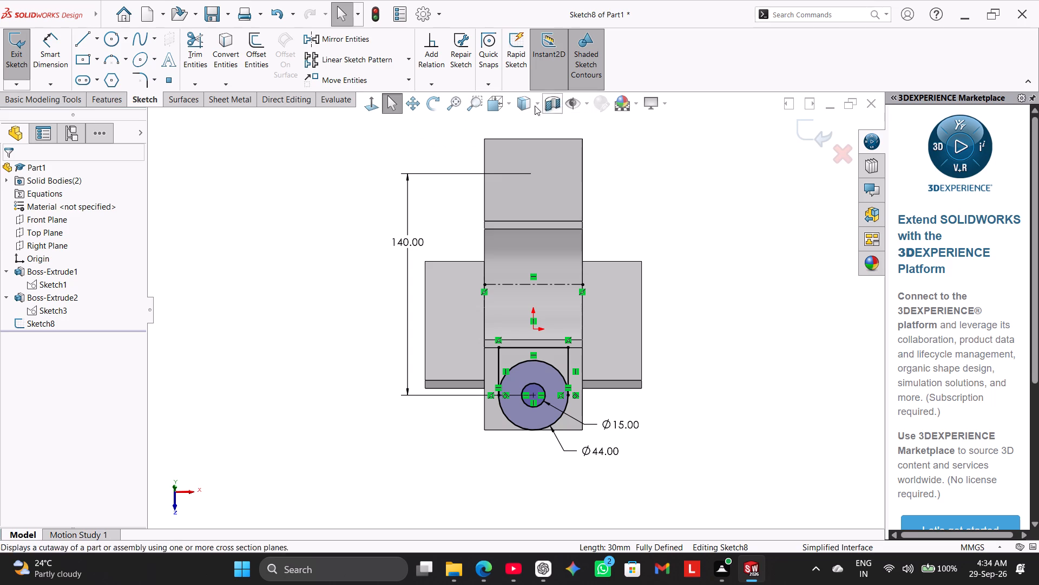
{"action": "left_click", "coordinate": [534, 103]}
{"action": "left_click", "coordinate": [539, 102]}
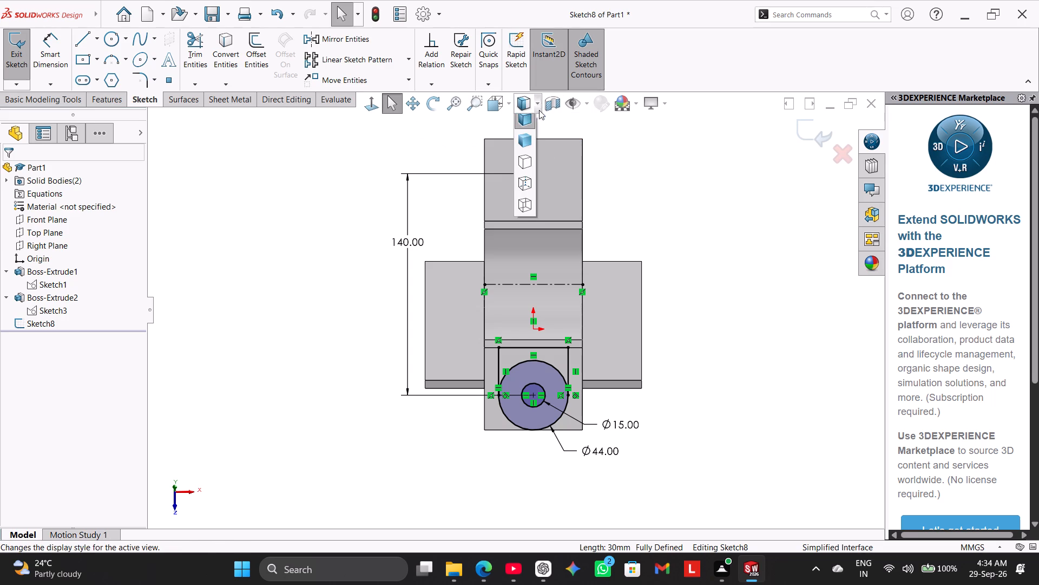
{"action": "left_click", "coordinate": [526, 191]}
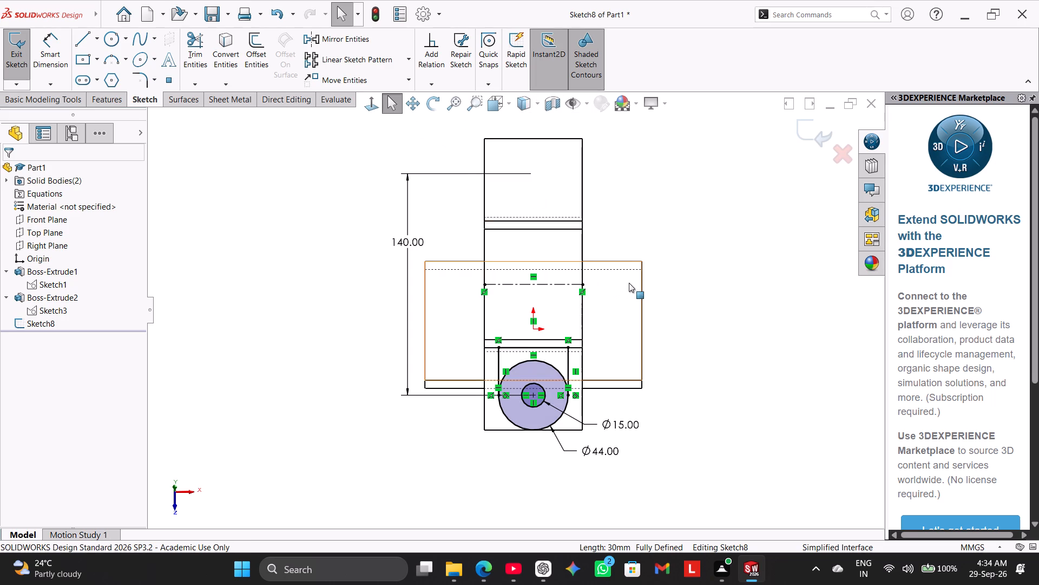
Delete the coincident relations at both ends of the profile's top horizontal line, and delete the line itself.
{"action": "scroll", "coordinate": [629, 283], "scroll_direction": "down", "scroll_amount": 2}
{"action": "scroll", "coordinate": [527, 306], "scroll_direction": "down", "scroll_amount": 1}
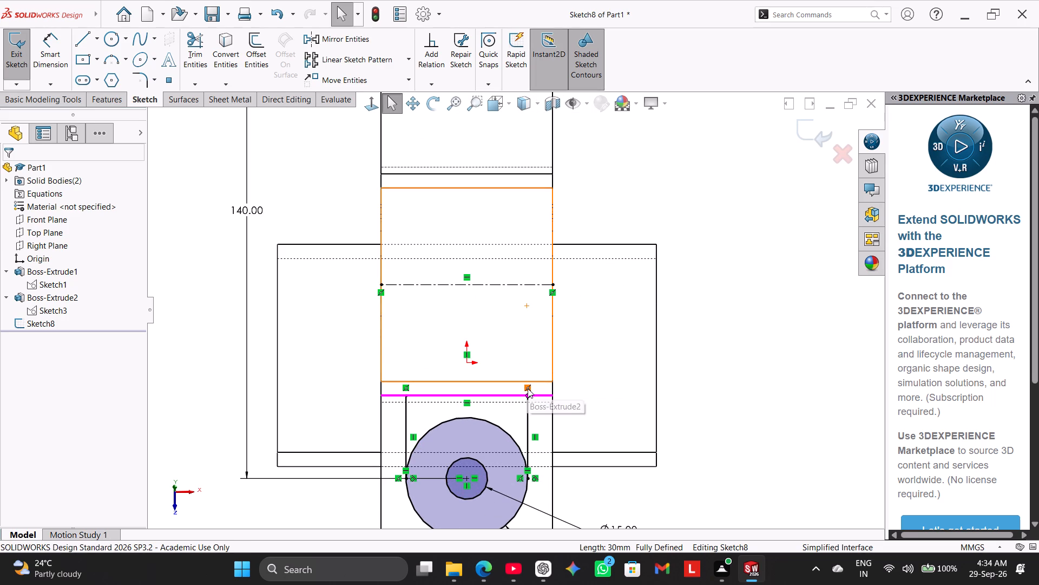
{"action": "right_click", "coordinate": [528, 387]}
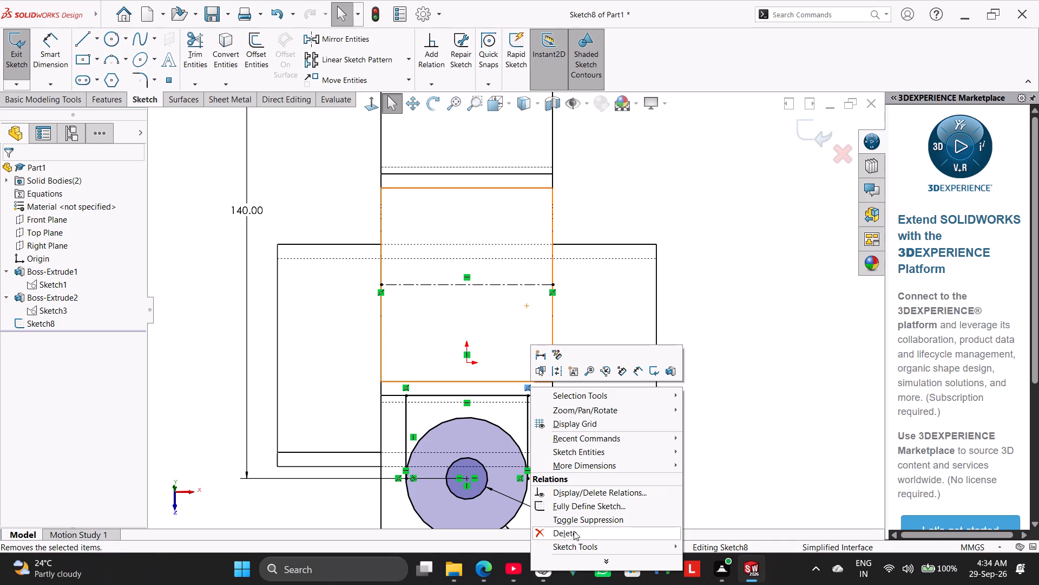
{"action": "left_click", "coordinate": [574, 531]}
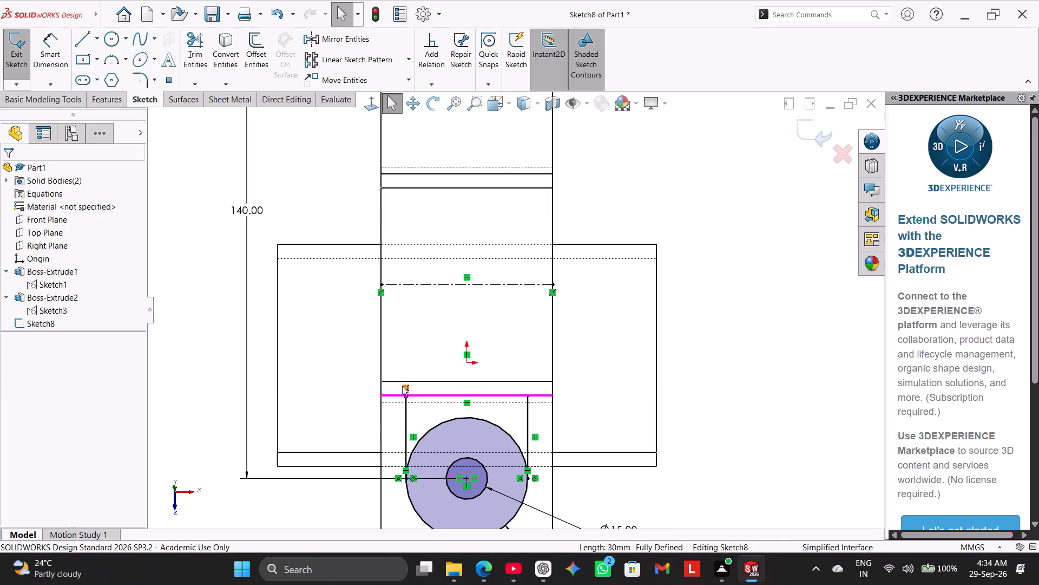
{"action": "right_click", "coordinate": [407, 388]}
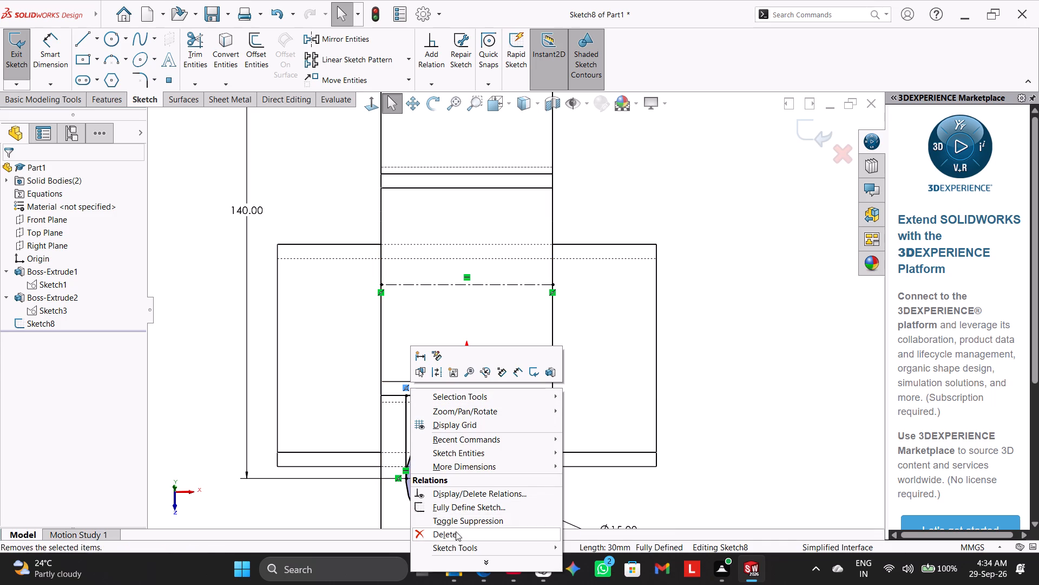
{"action": "left_click", "coordinate": [456, 531]}
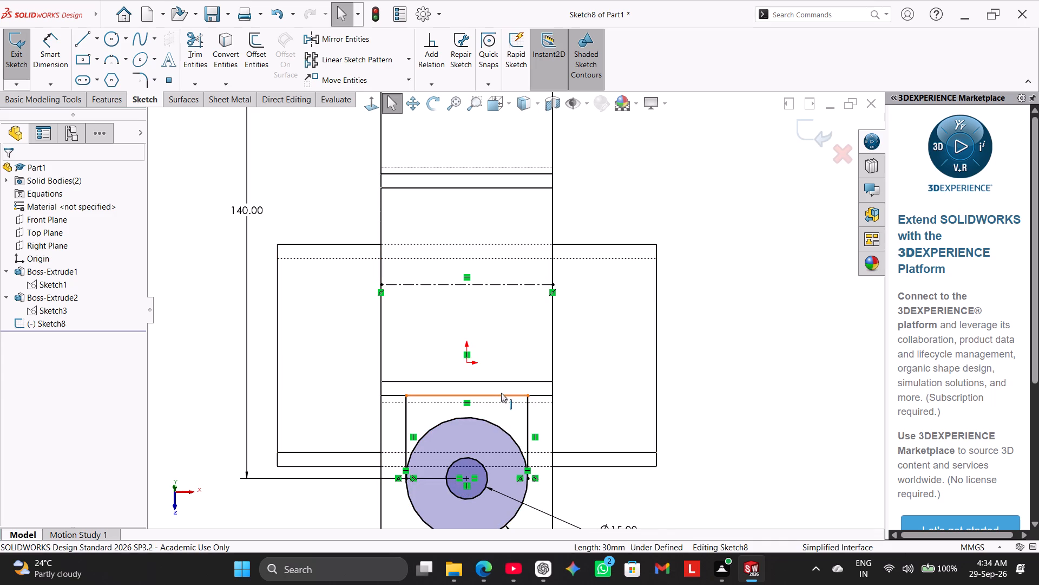
{"action": "right_click", "coordinate": [501, 393]}
{"action": "left_click", "coordinate": [541, 537]}
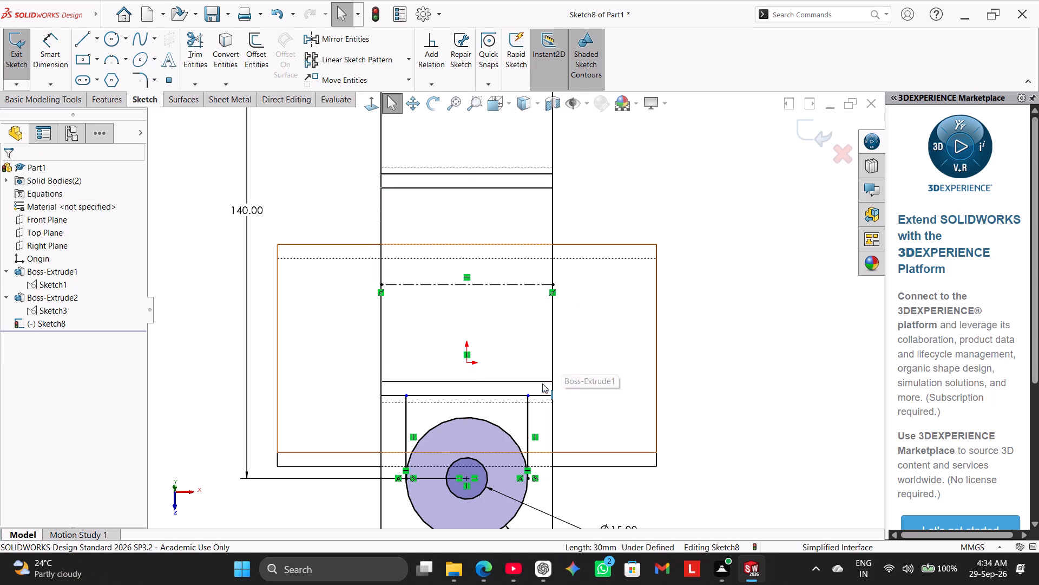
Move the upper endpoints of the profile's two vertical lines down onto the dashed hidden edge just below.
{"action": "left_click_drag", "start_coordinate": [529, 393], "coordinate": [528, 407]}
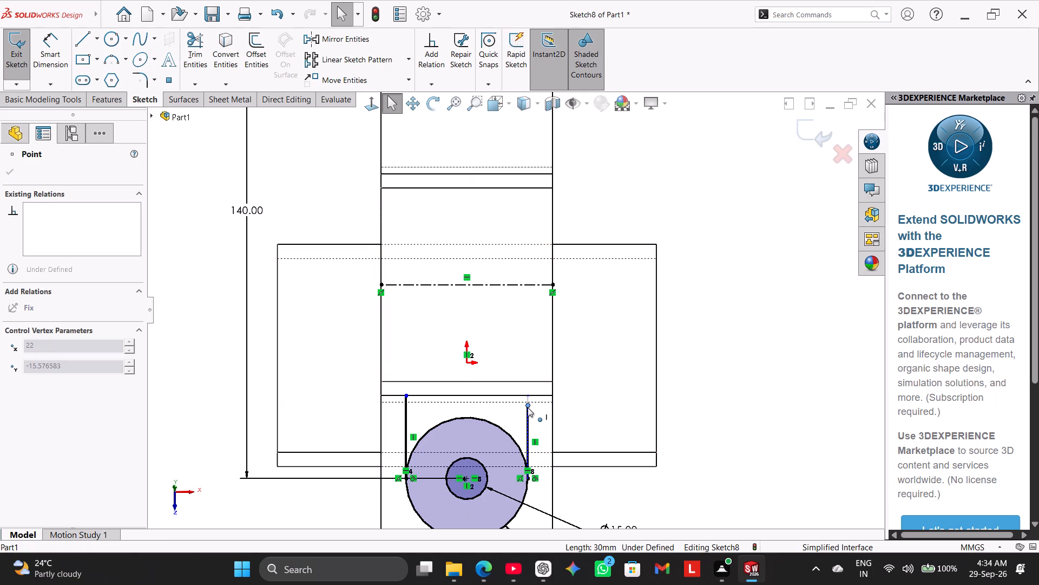
{"action": "left_click_drag", "start_coordinate": [528, 407], "coordinate": [528, 403]}
{"action": "left_click_drag", "start_coordinate": [407, 395], "coordinate": [407, 397]}
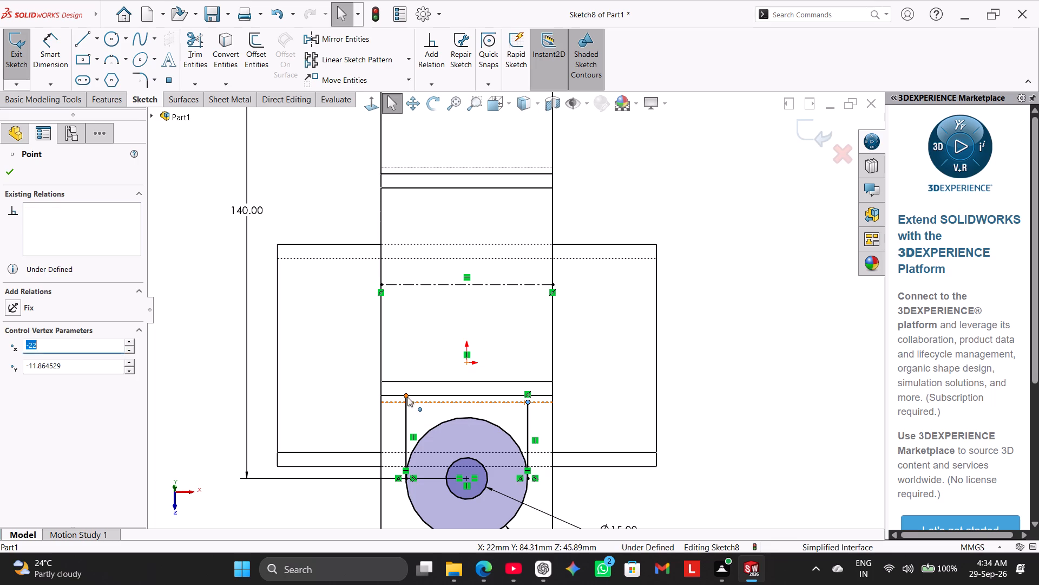
{"action": "left_click_drag", "start_coordinate": [407, 397], "coordinate": [404, 403]}
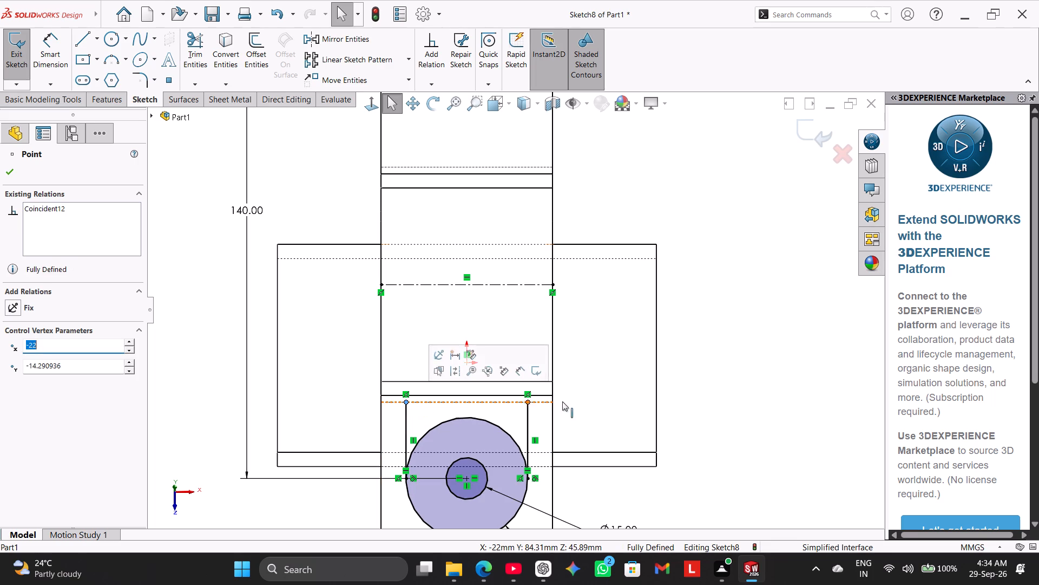
{"action": "left_click", "coordinate": [727, 356]}
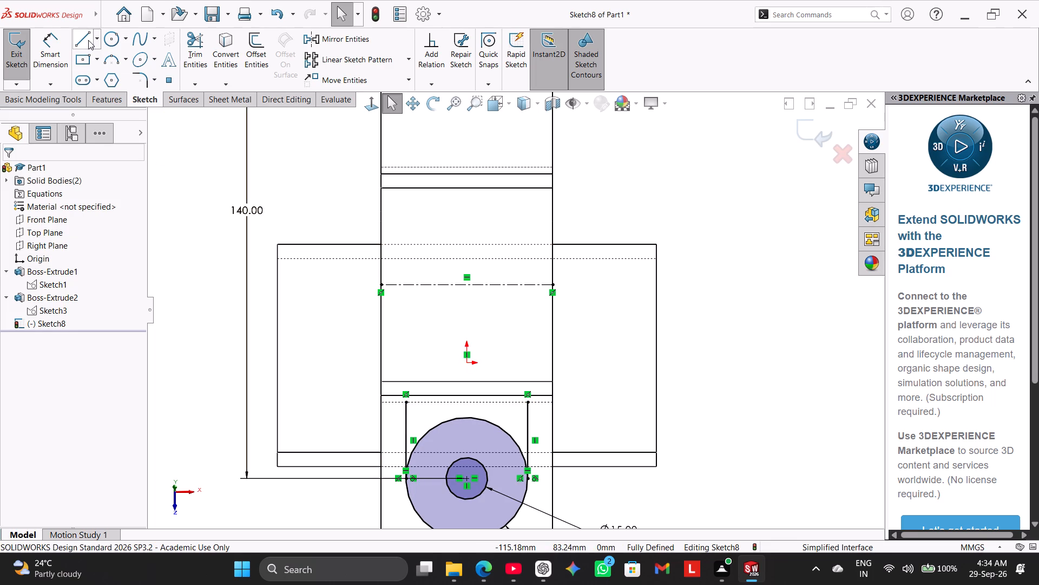
Close the profile with a horizontal line joining the upper ends of the two vertical lines, and exit the sketch.
{"action": "left_click", "coordinate": [88, 40]}
{"action": "left_click", "coordinate": [407, 402]}
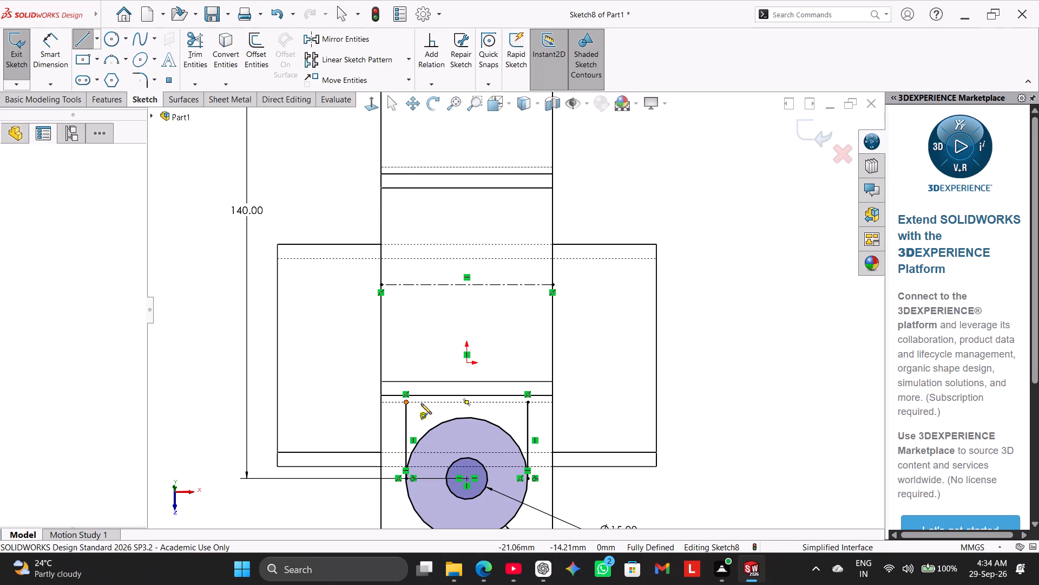
{"action": "left_click", "coordinate": [529, 404]}
{"action": "right_click_drag", "start_coordinate": [748, 299], "coordinate": [758, 299]}
{"action": "right_click", "coordinate": [746, 280]}
{"action": "left_click", "coordinate": [765, 290]}
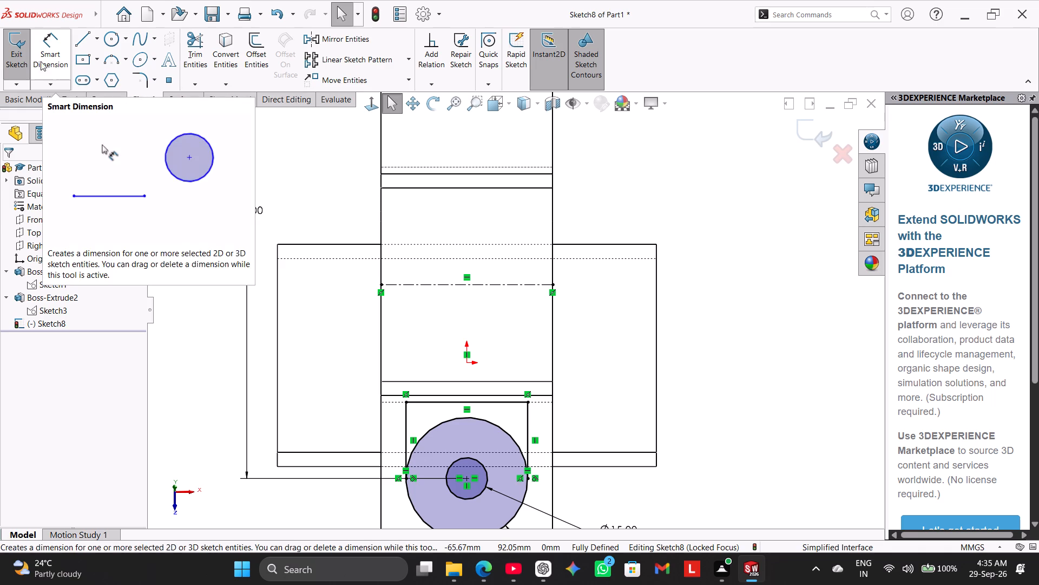
{"action": "left_click", "coordinate": [18, 49]}
{"action": "middle_click_drag", "start_coordinate": [657, 313], "coordinate": [614, 289]}
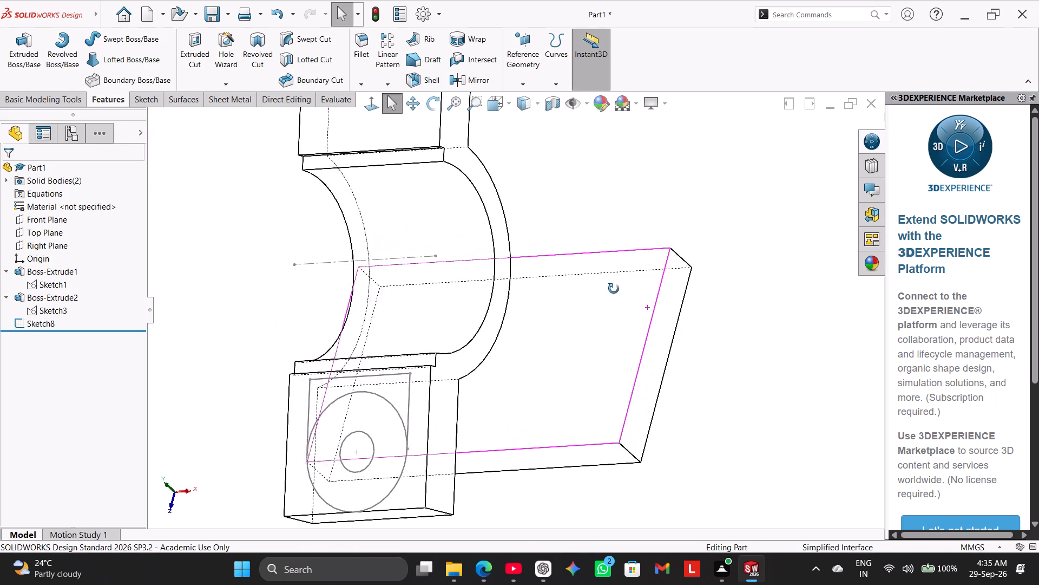
Reopen the lower arm's profile sketch for editing and view it face-on.
{"action": "middle_click_drag", "start_coordinate": [614, 289], "coordinate": [636, 280]}
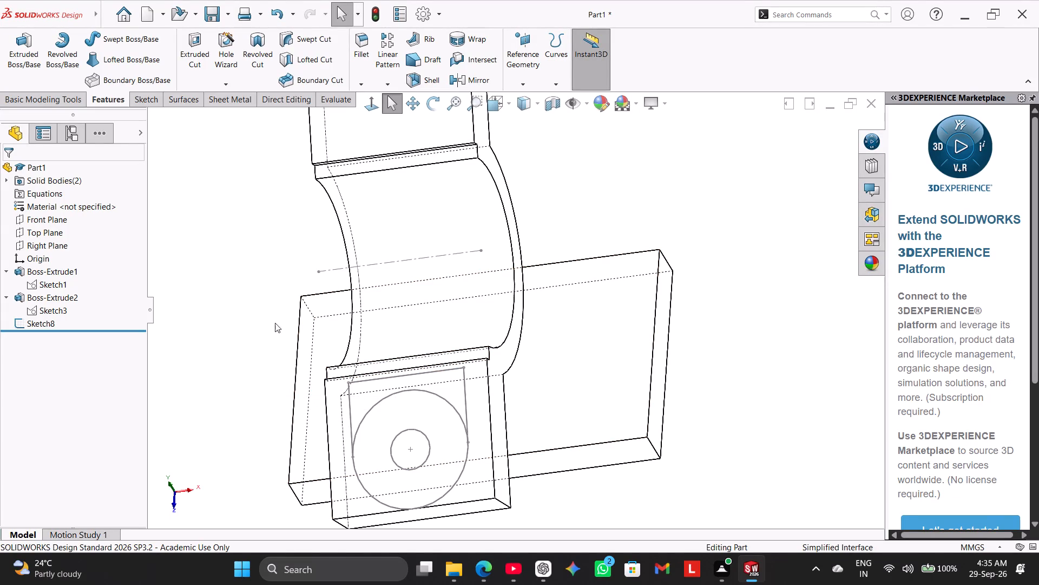
{"action": "double_click", "coordinate": [351, 407]}
{"action": "left_click", "coordinate": [314, 364]}
{"action": "scroll", "coordinate": [558, 361], "scroll_direction": "down", "scroll_amount": 2}
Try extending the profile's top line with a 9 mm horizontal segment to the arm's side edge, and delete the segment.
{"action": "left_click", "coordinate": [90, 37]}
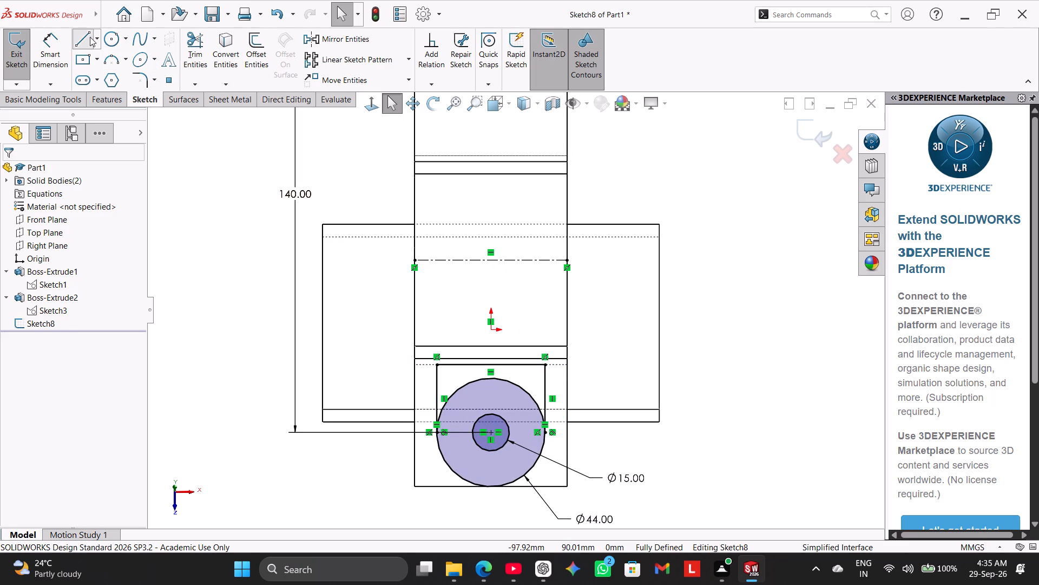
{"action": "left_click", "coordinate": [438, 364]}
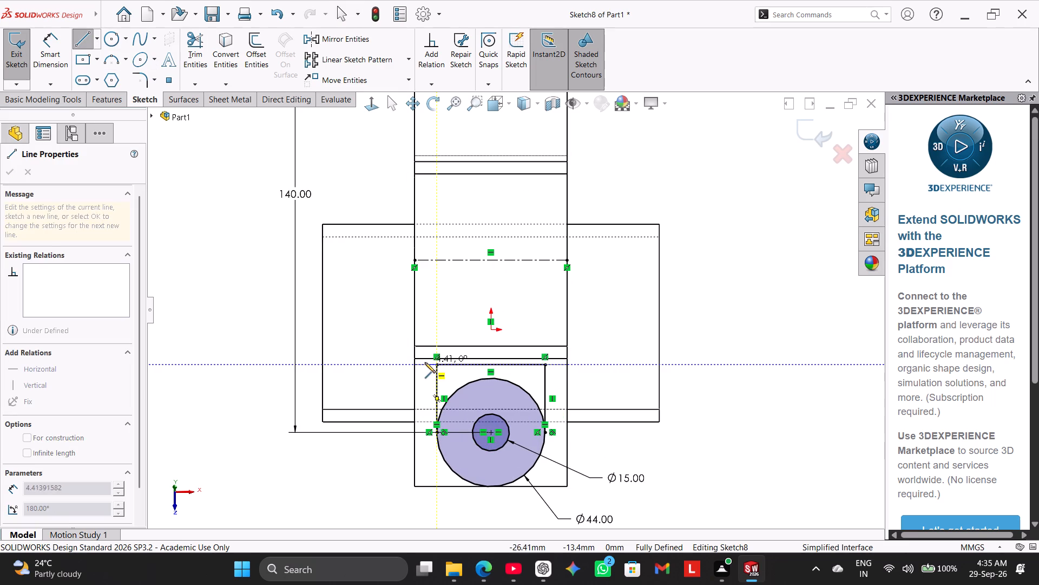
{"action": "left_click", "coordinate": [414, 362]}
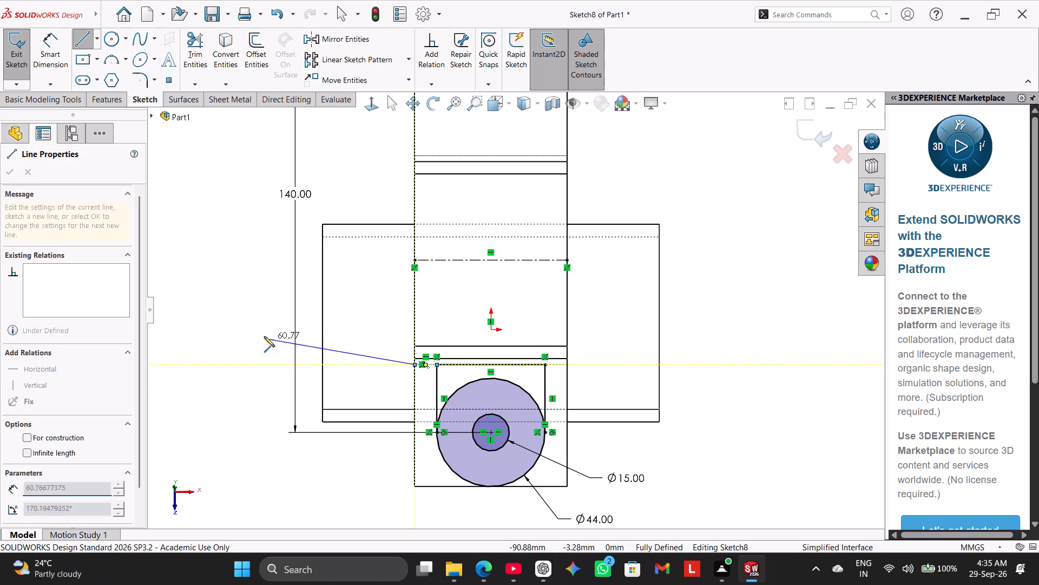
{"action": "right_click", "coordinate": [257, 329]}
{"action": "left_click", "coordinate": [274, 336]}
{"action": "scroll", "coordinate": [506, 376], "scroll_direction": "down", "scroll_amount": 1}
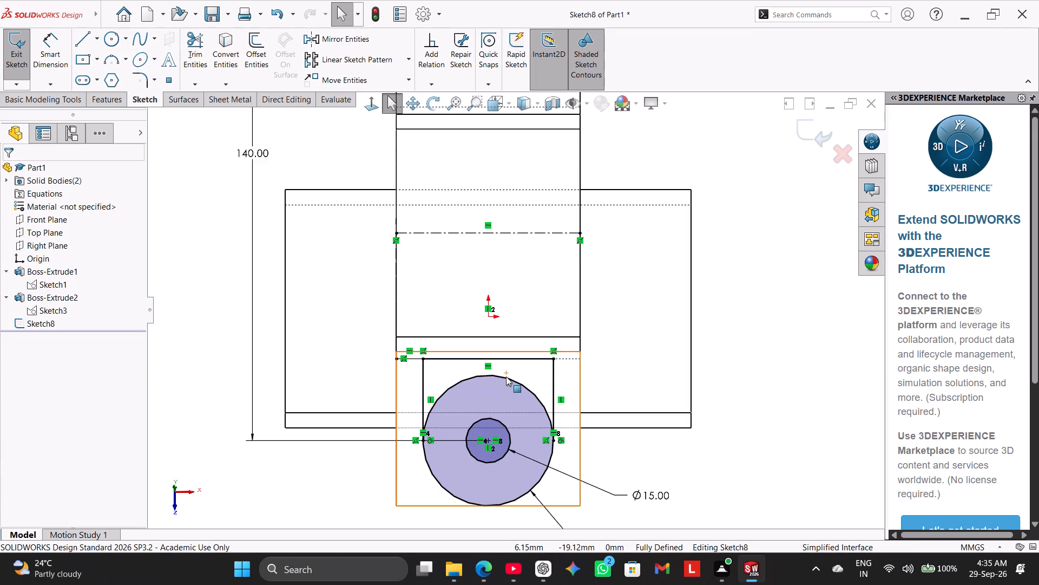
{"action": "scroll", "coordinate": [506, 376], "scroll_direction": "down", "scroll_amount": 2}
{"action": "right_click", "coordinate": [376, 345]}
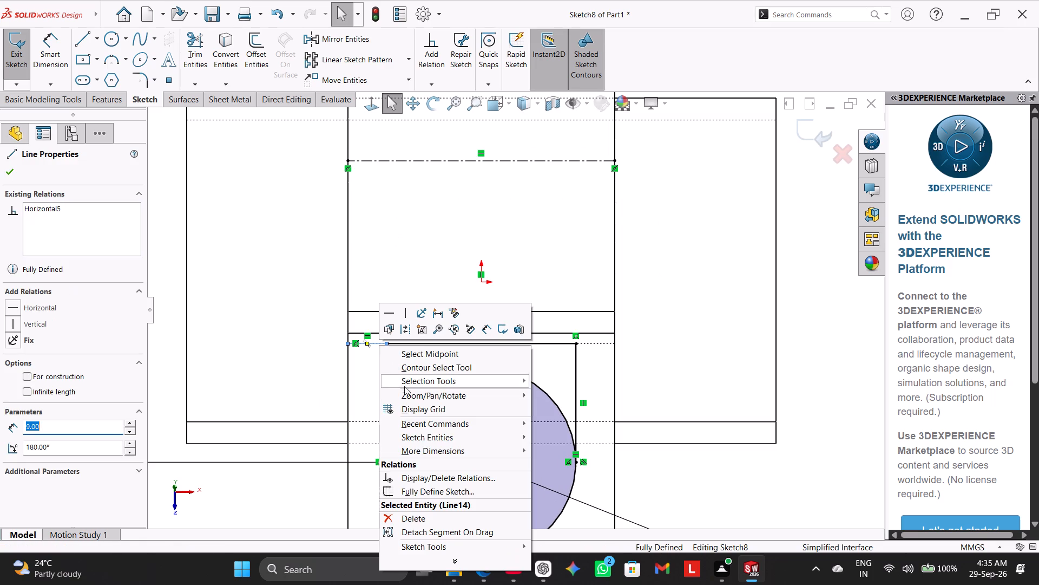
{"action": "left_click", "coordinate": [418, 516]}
Delete the 44 mm horizontal line across the top of the rounded profile.
{"action": "right_click", "coordinate": [436, 342]}
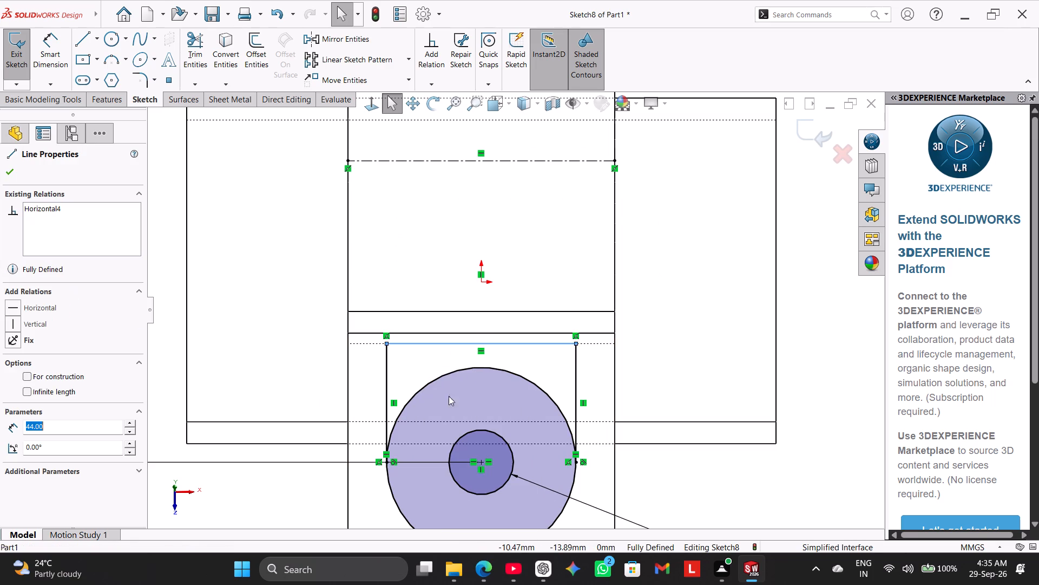
{"action": "left_click", "coordinate": [472, 528]}
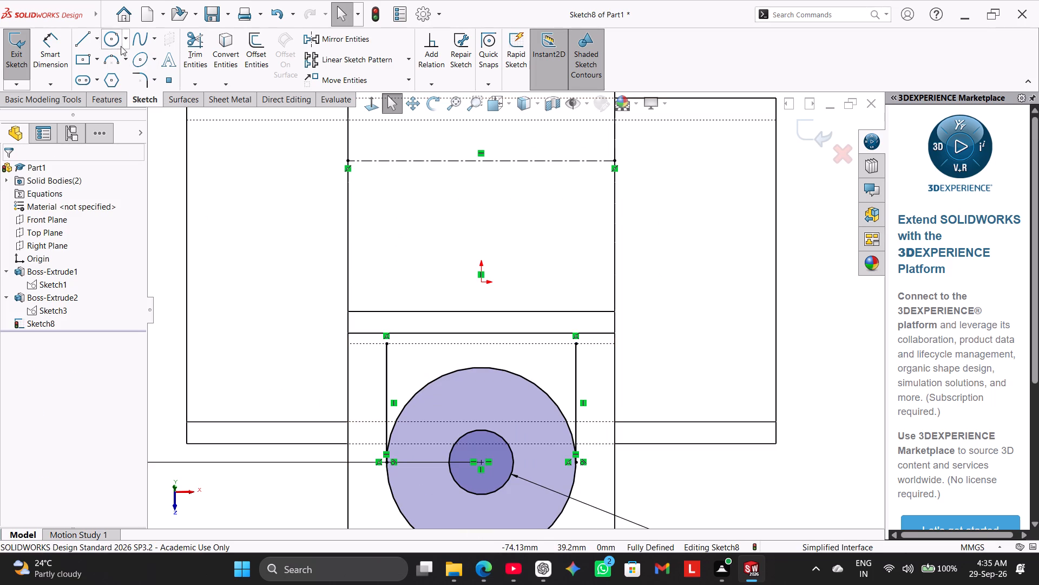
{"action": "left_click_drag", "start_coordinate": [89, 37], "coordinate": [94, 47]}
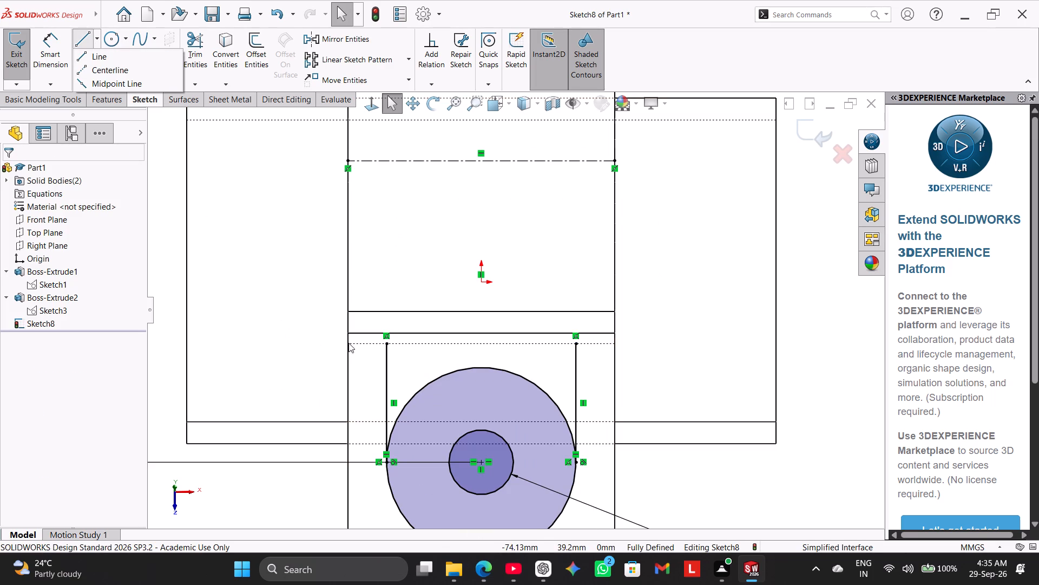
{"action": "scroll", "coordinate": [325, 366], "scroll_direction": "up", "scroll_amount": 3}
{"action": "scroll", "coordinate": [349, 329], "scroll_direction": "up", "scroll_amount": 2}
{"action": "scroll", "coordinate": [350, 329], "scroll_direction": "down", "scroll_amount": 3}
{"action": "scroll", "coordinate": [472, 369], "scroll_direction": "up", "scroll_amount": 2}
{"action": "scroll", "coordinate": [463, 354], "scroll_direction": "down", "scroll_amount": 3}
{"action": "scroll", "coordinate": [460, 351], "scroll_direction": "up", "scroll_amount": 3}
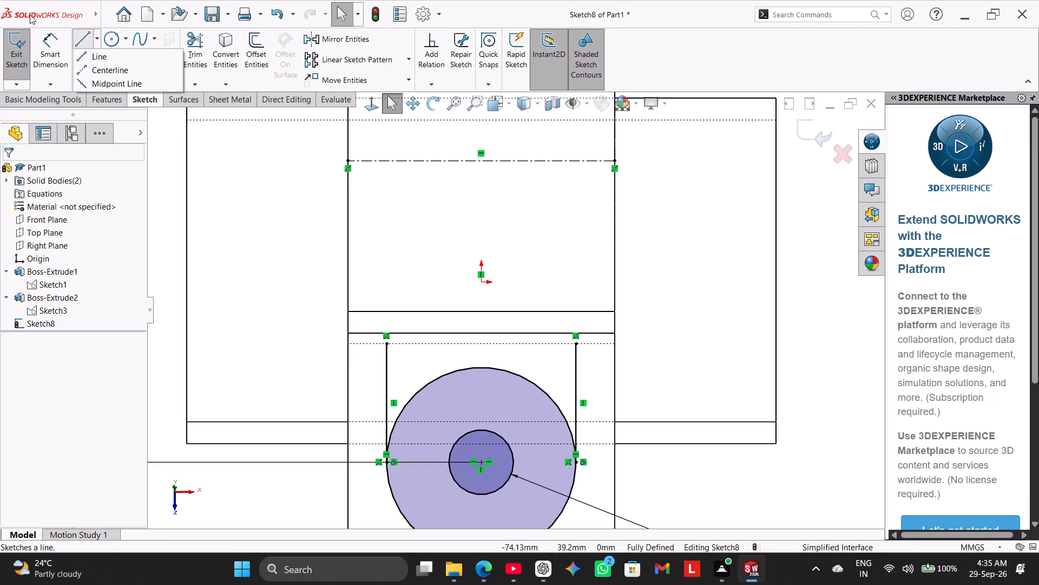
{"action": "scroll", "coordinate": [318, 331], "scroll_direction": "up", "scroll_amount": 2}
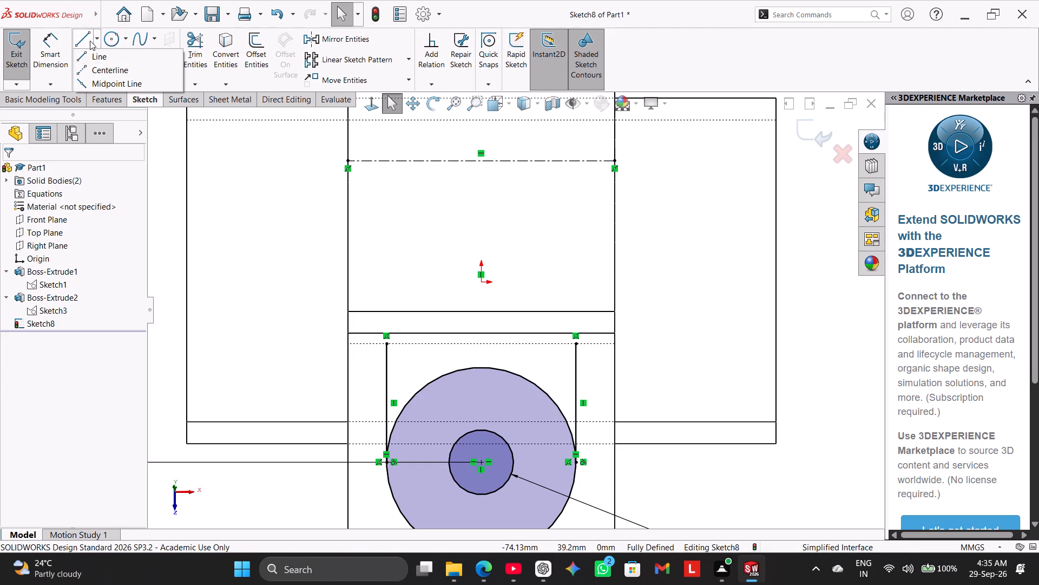
Draw a 62 mm horizontal line along the dashed hidden edge, spanning the arm's full width above the circles.
{"action": "left_click", "coordinate": [86, 37]}
{"action": "left_click", "coordinate": [86, 34]}
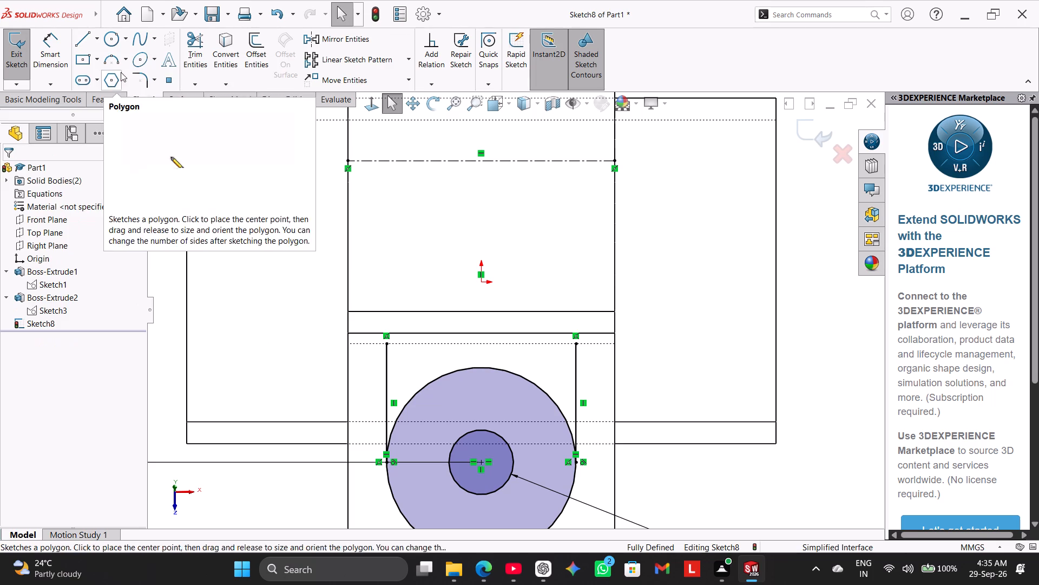
{"action": "left_click", "coordinate": [82, 38]}
{"action": "scroll", "coordinate": [333, 259], "scroll_direction": "up", "scroll_amount": 2}
{"action": "scroll", "coordinate": [376, 276], "scroll_direction": "down", "scroll_amount": 2}
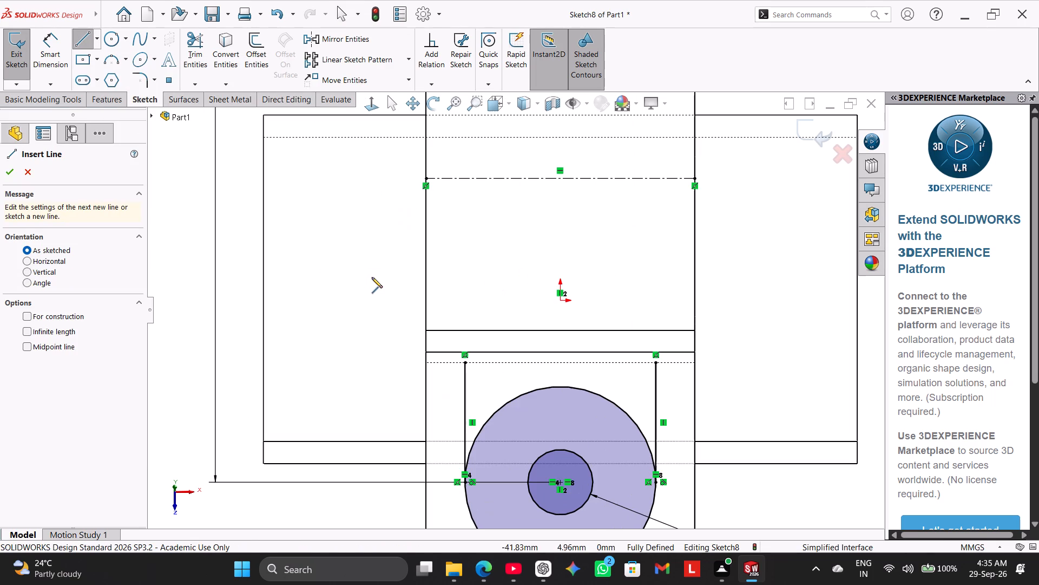
{"action": "left_click", "coordinate": [427, 361]}
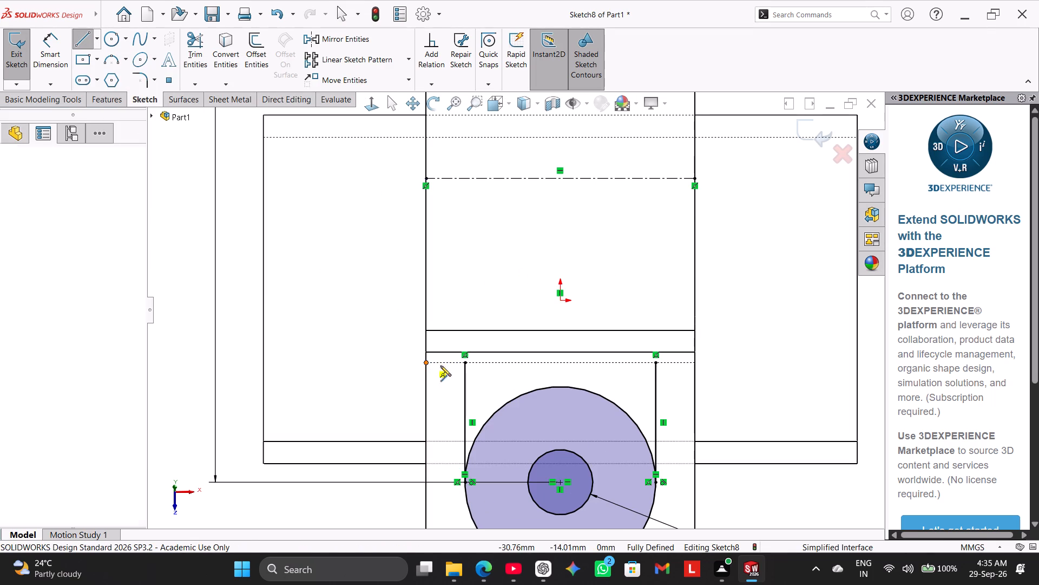
{"action": "left_click", "coordinate": [695, 362]}
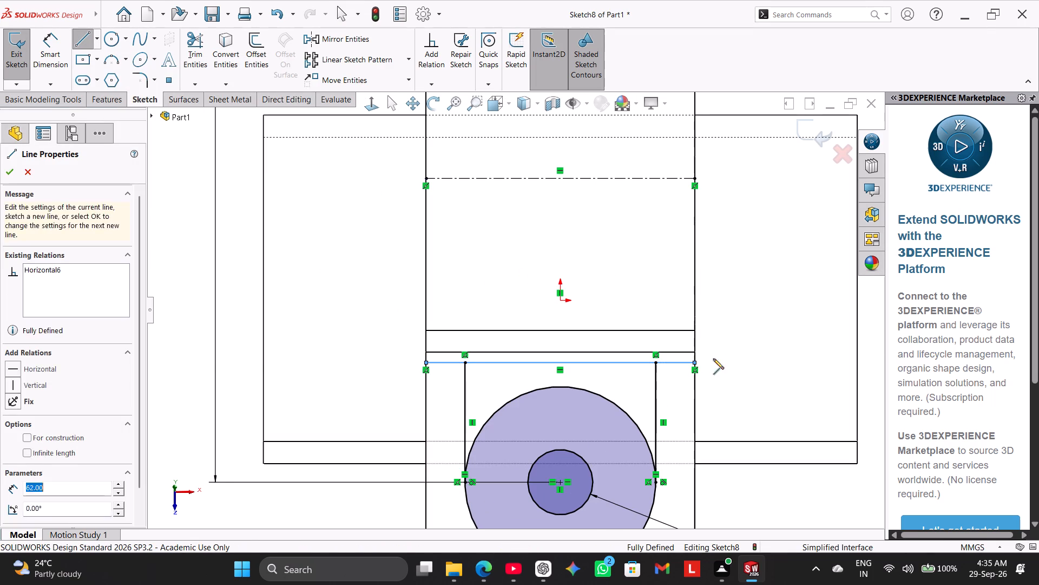
{"action": "right_click", "coordinate": [766, 322]}
{"action": "left_click", "coordinate": [784, 328]}
Close a rectangle around the circles with three lines following the arm's two side edges and its bottom edge.
{"action": "scroll", "coordinate": [757, 376], "scroll_direction": "up", "scroll_amount": 2}
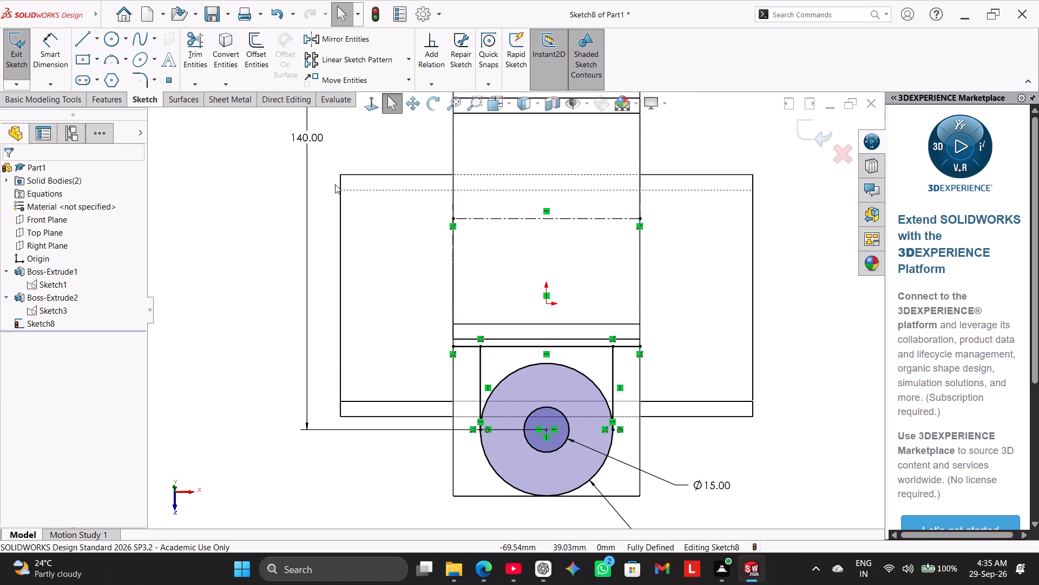
{"action": "left_click", "coordinate": [88, 36]}
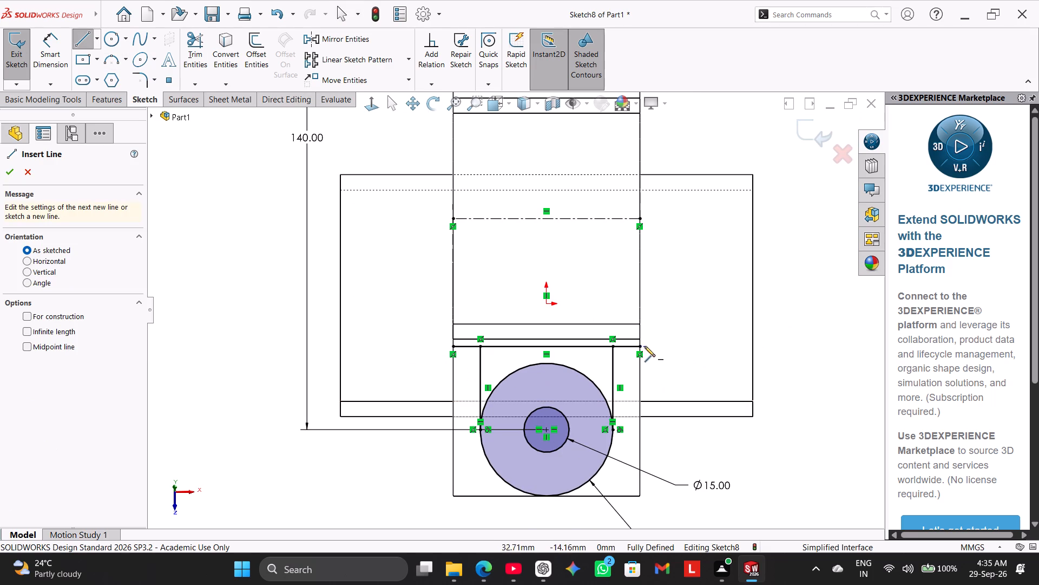
{"action": "left_click", "coordinate": [640, 347]}
{"action": "left_click", "coordinate": [641, 497]}
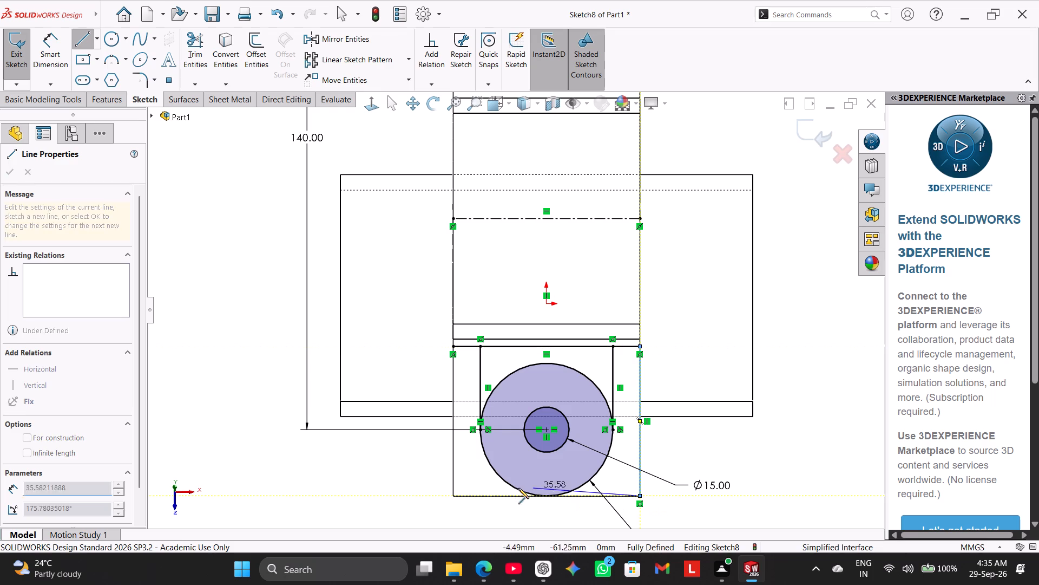
{"action": "left_click", "coordinate": [453, 495]}
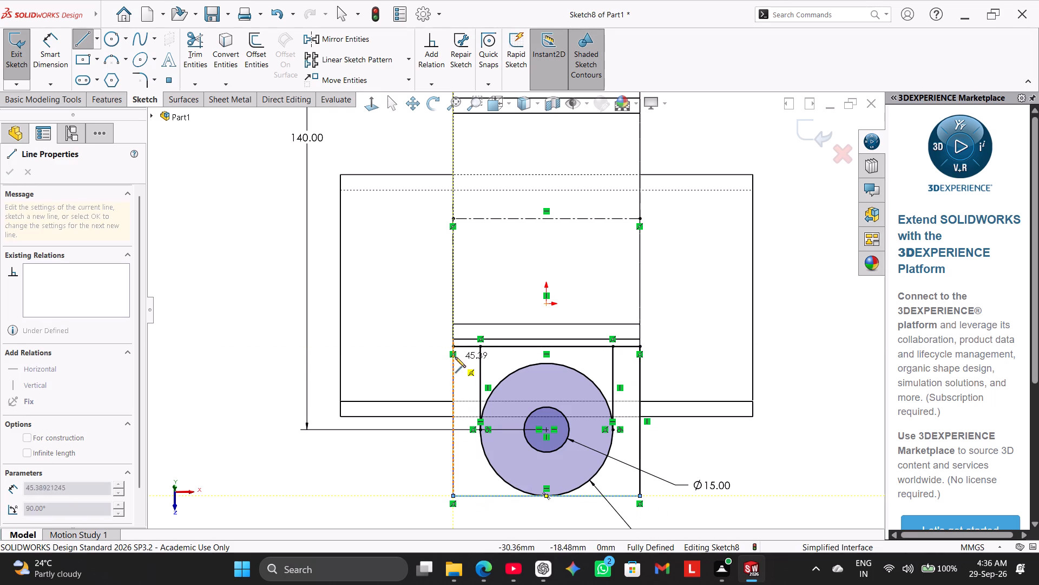
{"action": "left_click", "coordinate": [452, 348]}
{"action": "right_click", "coordinate": [223, 326]}
{"action": "left_click", "coordinate": [245, 331]}
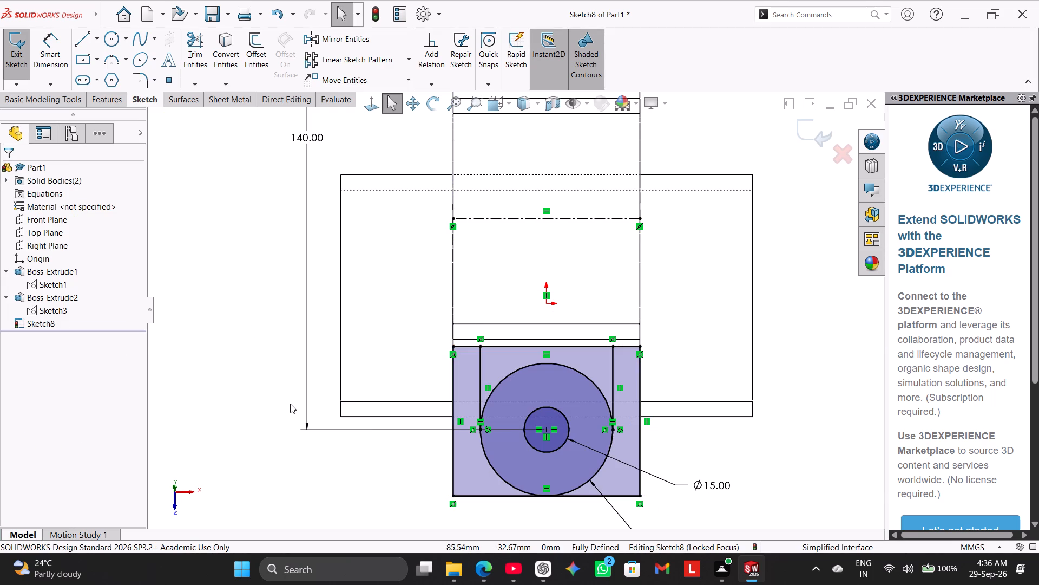
Start an Extruded Cut with the two outer regions beside the rounded profile and the 15 mm circle as selected contours.
{"action": "middle_click_drag", "start_coordinate": [291, 409], "coordinate": [277, 369]}
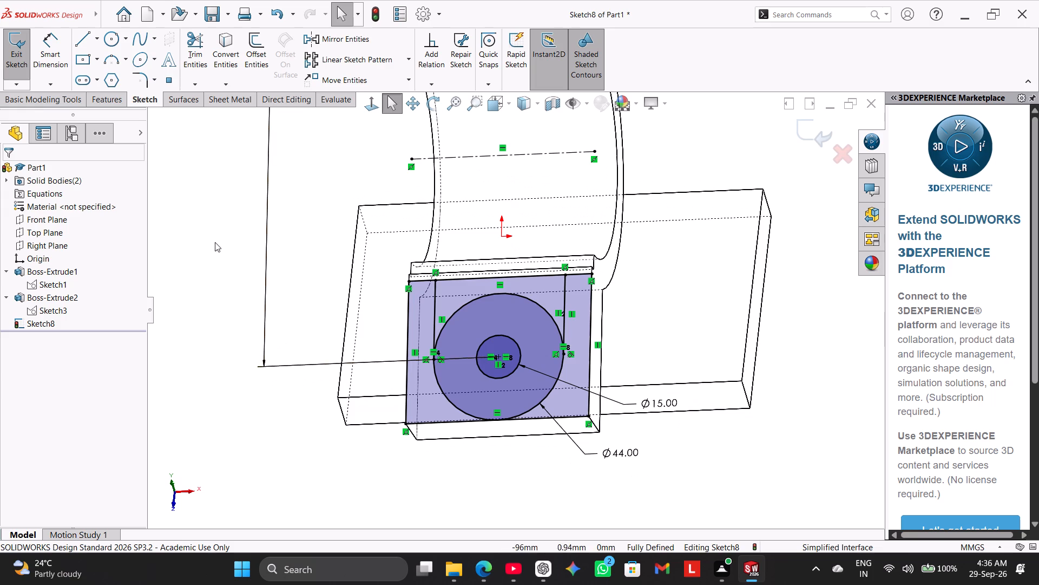
{"action": "left_click", "coordinate": [111, 100]}
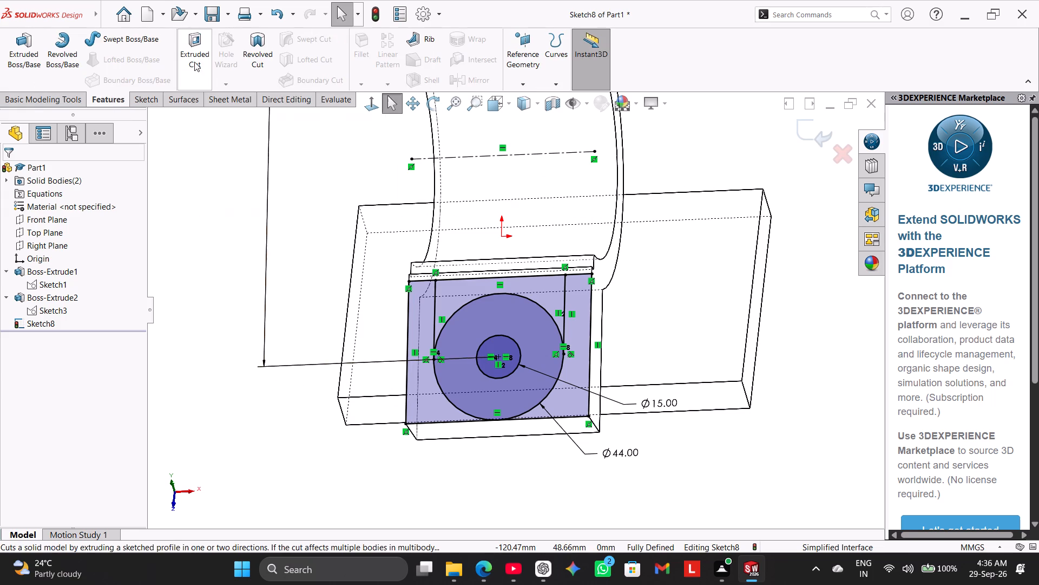
{"action": "left_click", "coordinate": [194, 62]}
{"action": "left_click", "coordinate": [103, 411]}
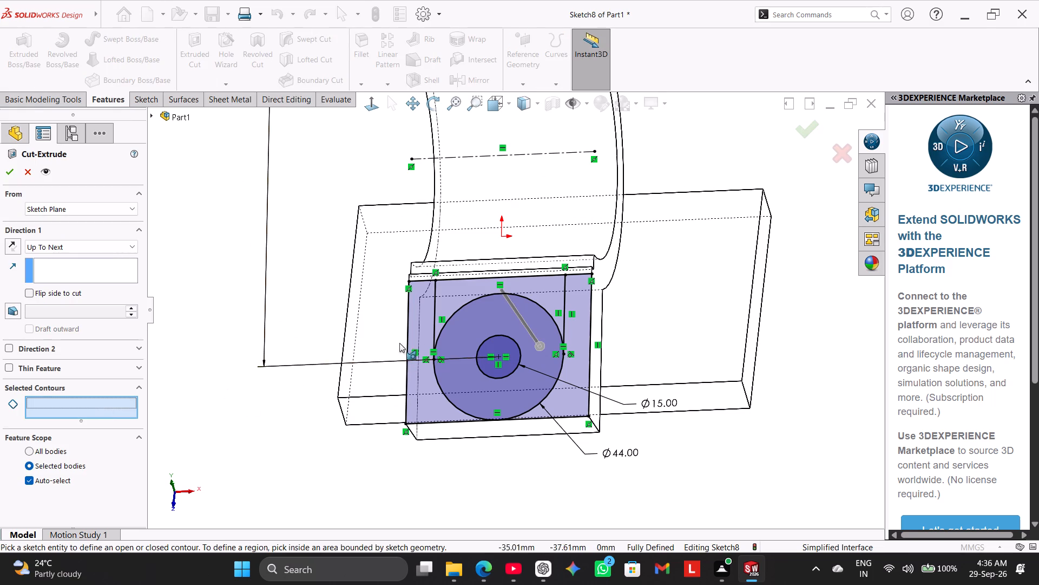
{"action": "left_click", "coordinate": [423, 333]}
{"action": "left_click", "coordinate": [563, 381]}
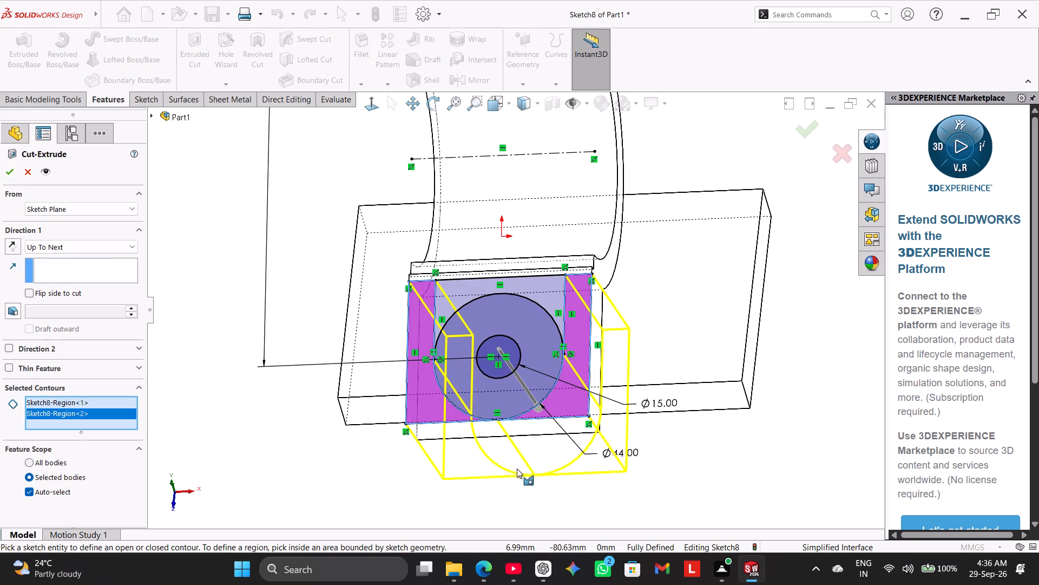
{"action": "middle_click_drag", "start_coordinate": [516, 469], "coordinate": [531, 480]}
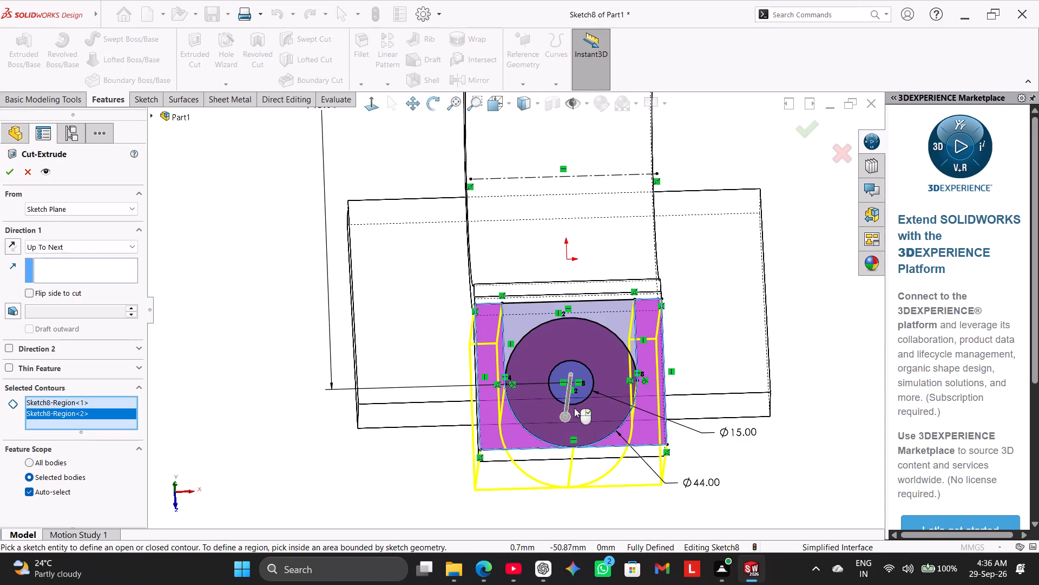
{"action": "left_click", "coordinate": [574, 404]}
{"action": "middle_click_drag", "start_coordinate": [368, 427], "coordinate": [325, 409]}
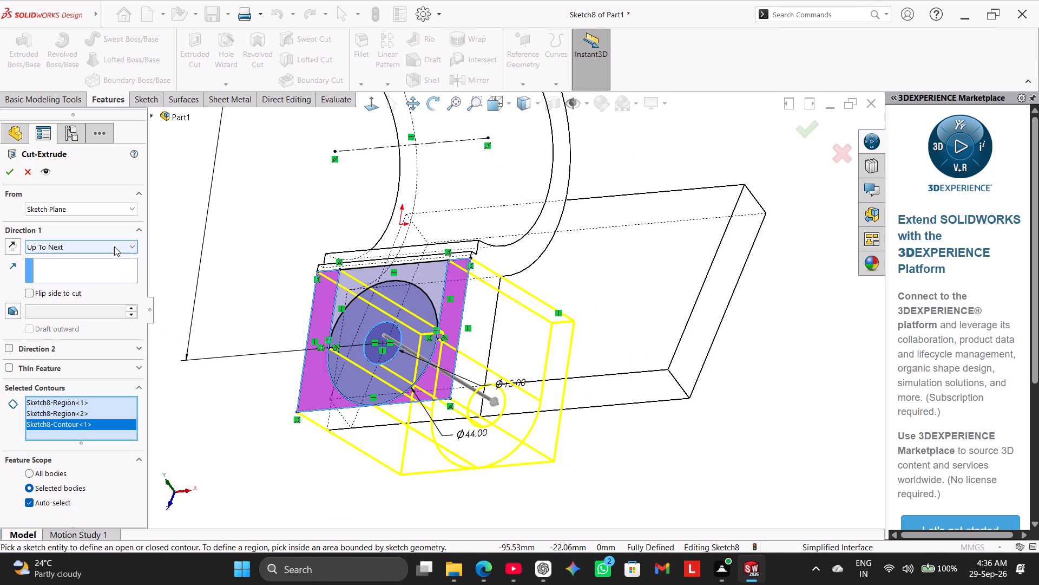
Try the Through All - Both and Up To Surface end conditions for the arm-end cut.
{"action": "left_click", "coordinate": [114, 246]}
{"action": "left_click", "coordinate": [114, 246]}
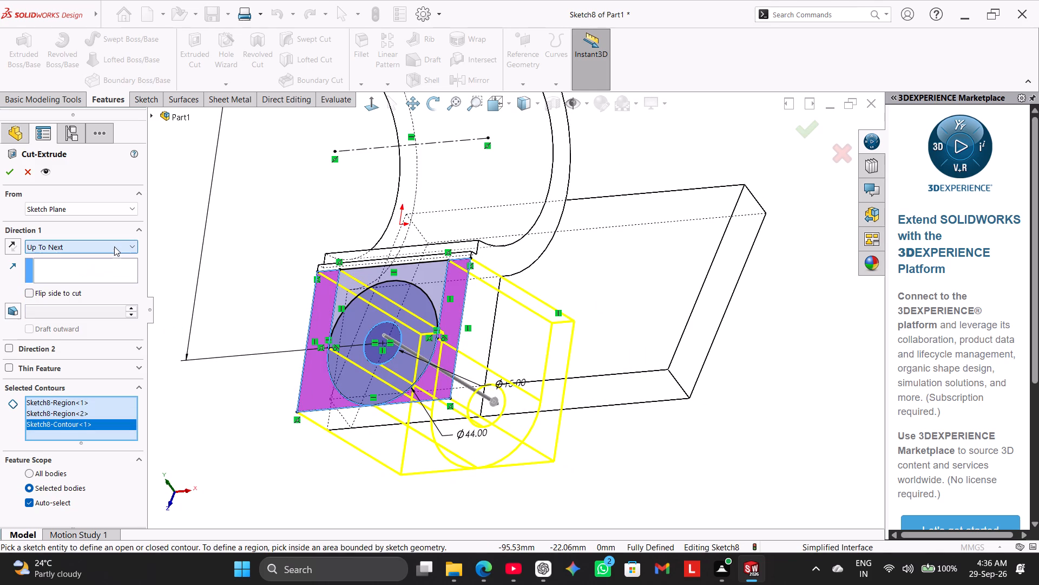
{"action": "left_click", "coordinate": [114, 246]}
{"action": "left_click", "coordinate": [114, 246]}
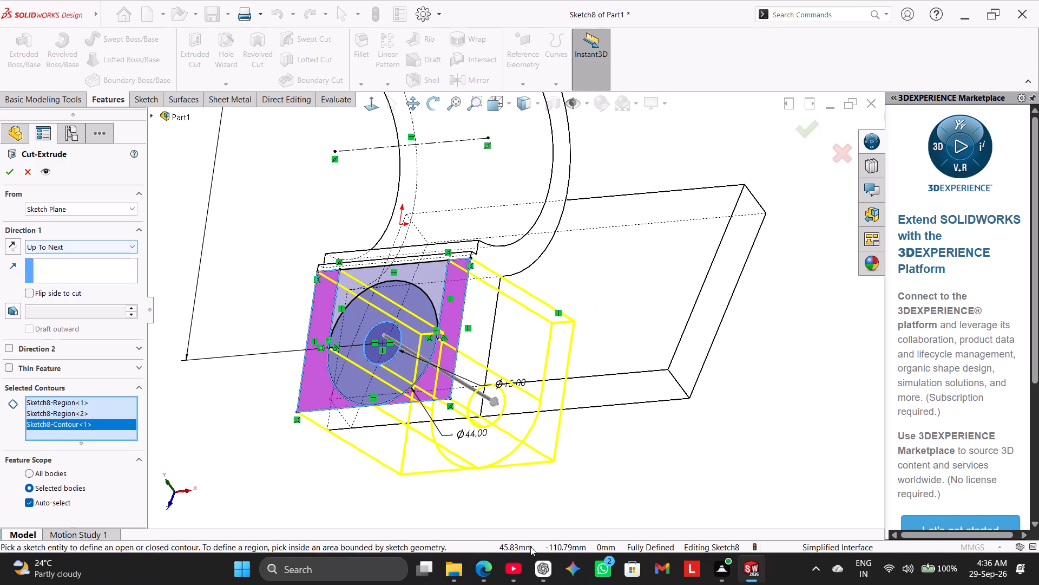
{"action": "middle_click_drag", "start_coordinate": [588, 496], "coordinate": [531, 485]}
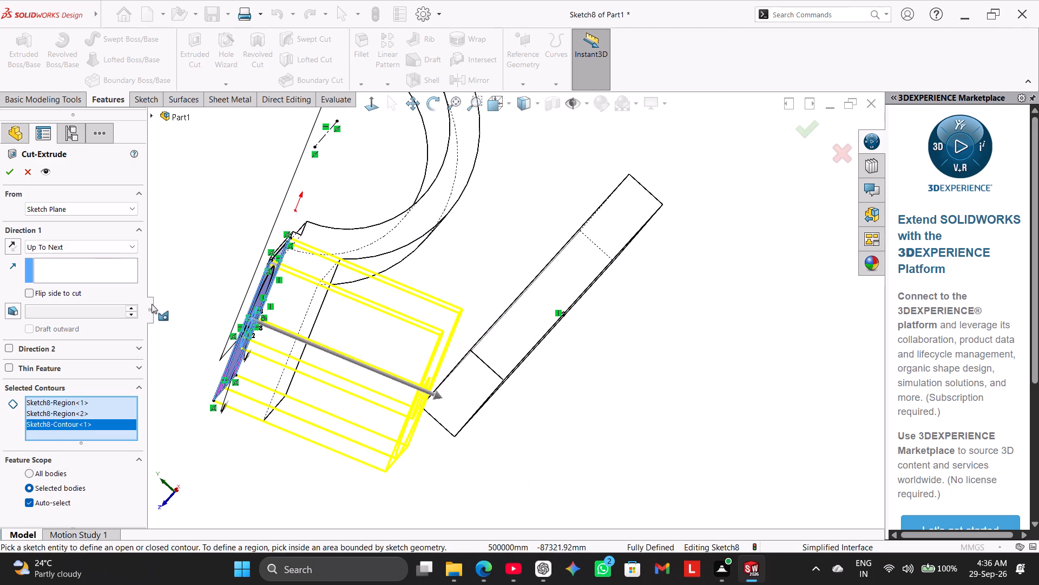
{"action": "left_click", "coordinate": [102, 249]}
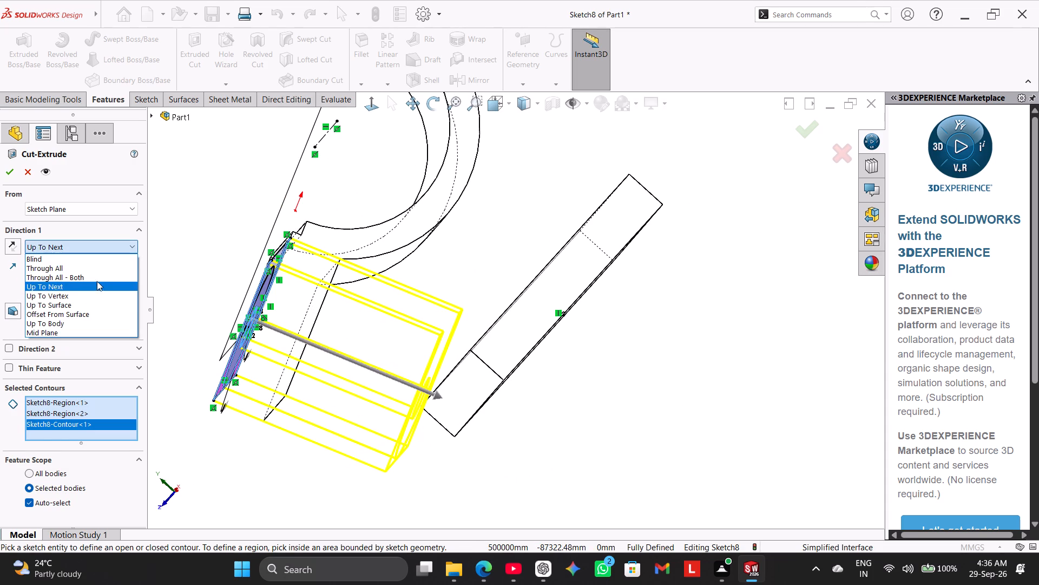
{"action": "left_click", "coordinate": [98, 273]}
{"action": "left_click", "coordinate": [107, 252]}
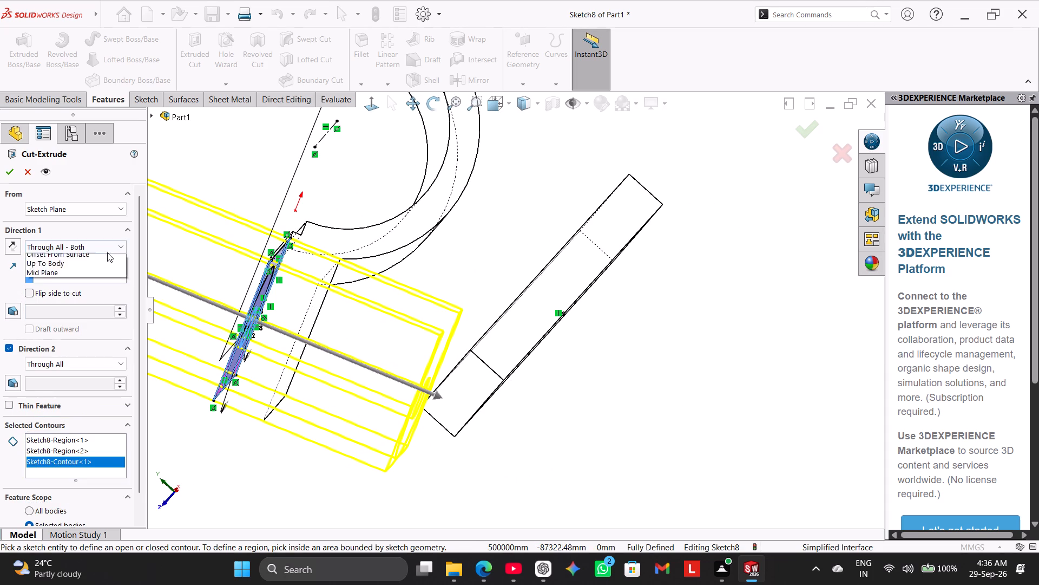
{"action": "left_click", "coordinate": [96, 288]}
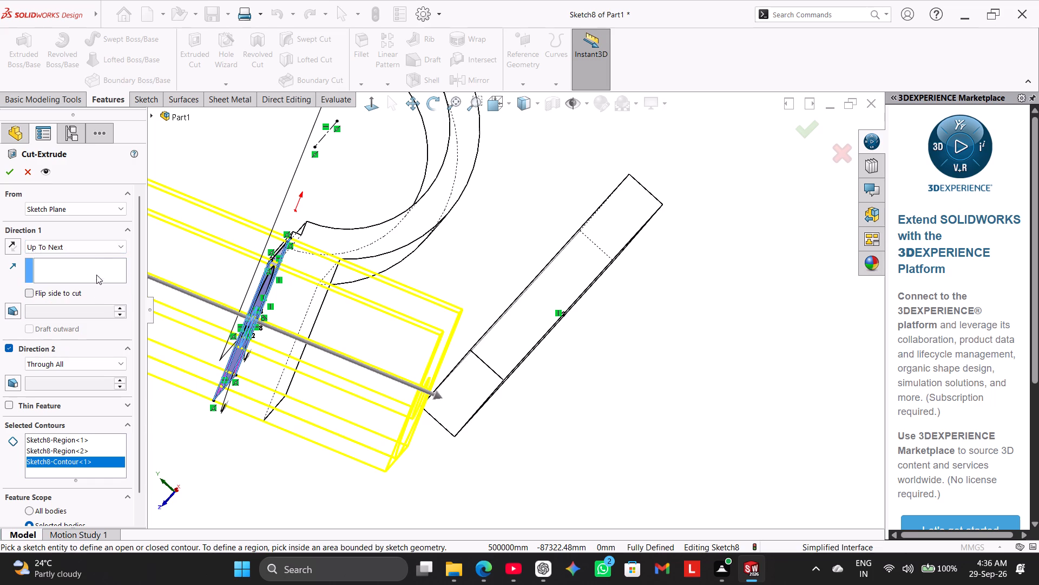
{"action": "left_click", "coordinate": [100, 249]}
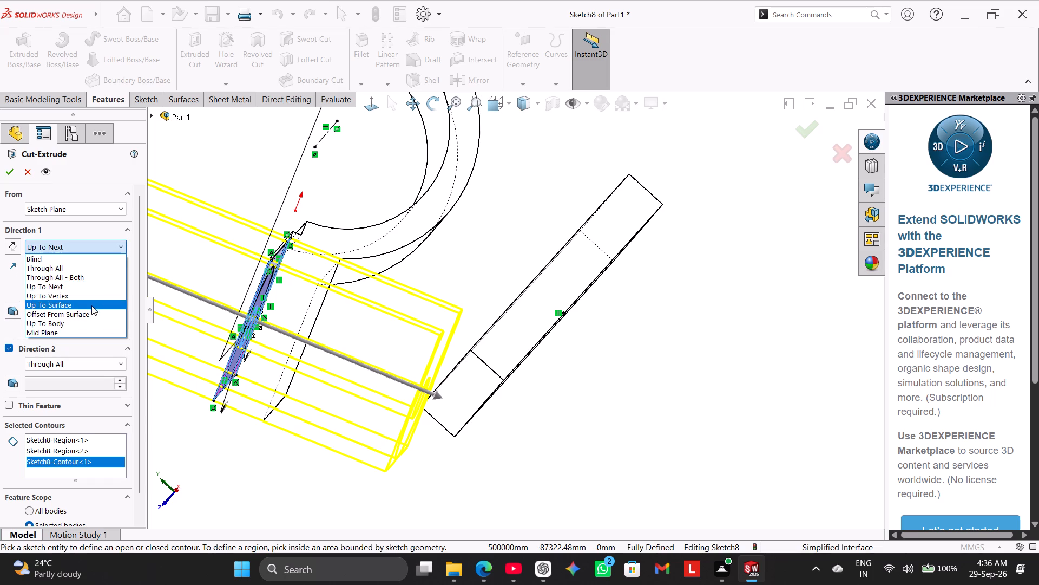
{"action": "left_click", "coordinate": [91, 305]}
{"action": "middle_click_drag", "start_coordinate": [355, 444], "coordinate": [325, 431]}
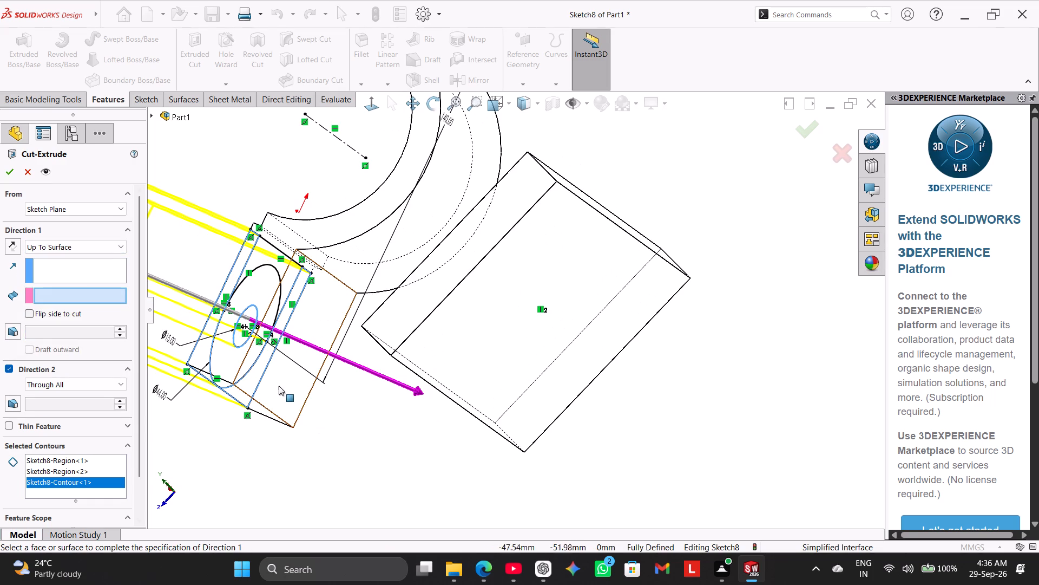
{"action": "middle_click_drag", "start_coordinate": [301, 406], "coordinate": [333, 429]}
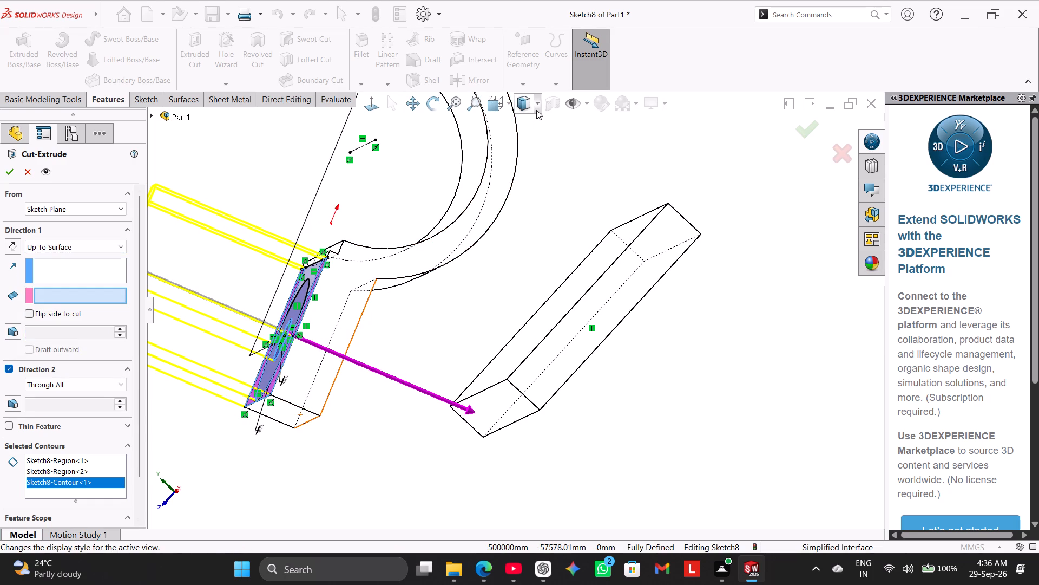
Switch the model's display style to Shaded With Edges.
{"action": "left_click", "coordinate": [536, 110]}
{"action": "left_click", "coordinate": [522, 124]}
{"action": "middle_click_drag", "start_coordinate": [396, 399], "coordinate": [414, 411]}
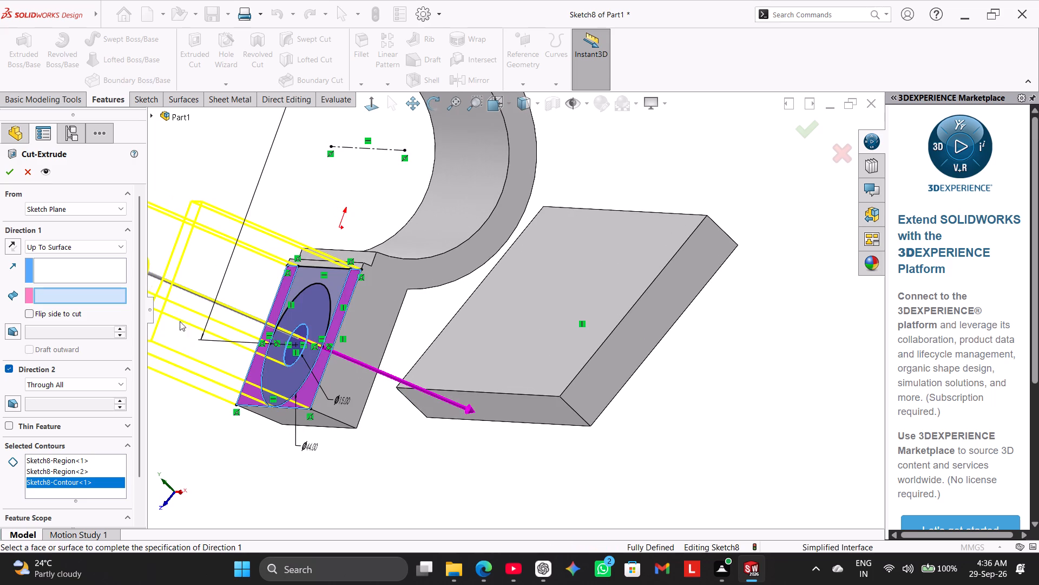
Complete the arm-end cut with the Up To Next end condition in Direction 1 only, turning Direction 2 off.
{"action": "left_click", "coordinate": [114, 243]}
{"action": "left_click", "coordinate": [99, 289]}
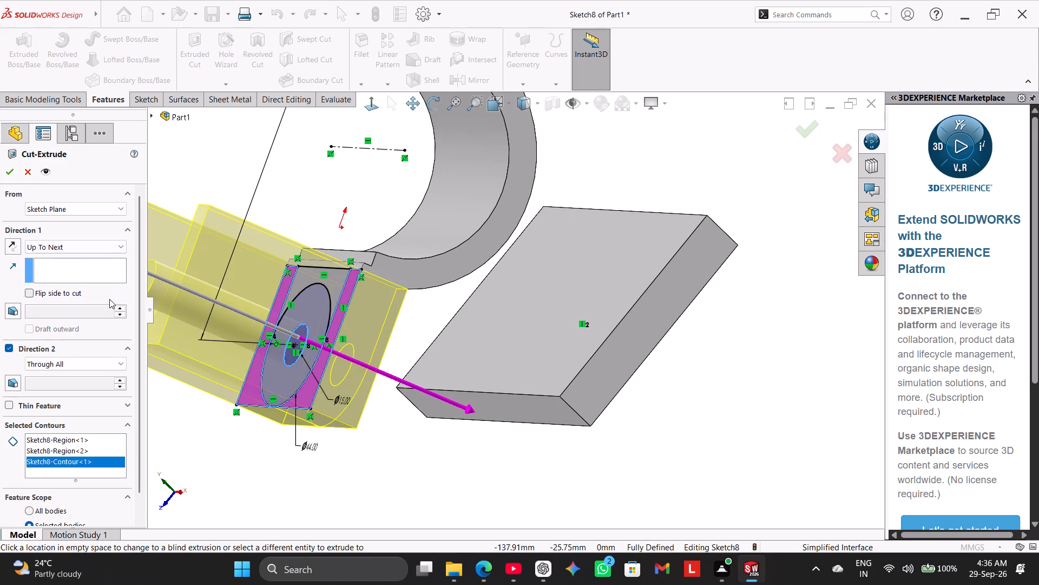
{"action": "scroll", "coordinate": [187, 366], "scroll_direction": "up", "scroll_amount": 1}
{"action": "middle_click_drag", "start_coordinate": [259, 412], "coordinate": [239, 404]}
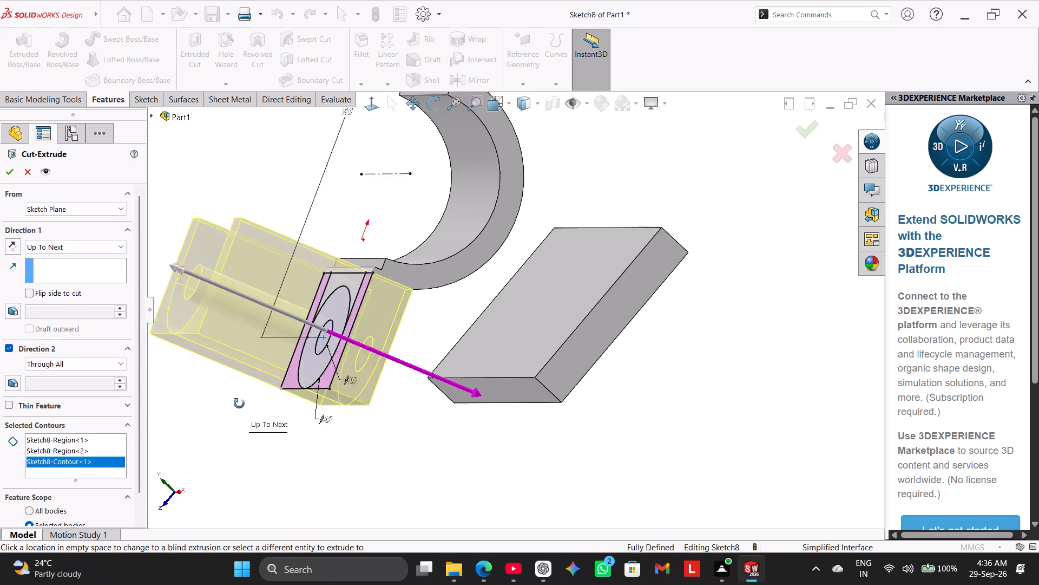
{"action": "middle_click_drag", "start_coordinate": [239, 404], "coordinate": [253, 414]}
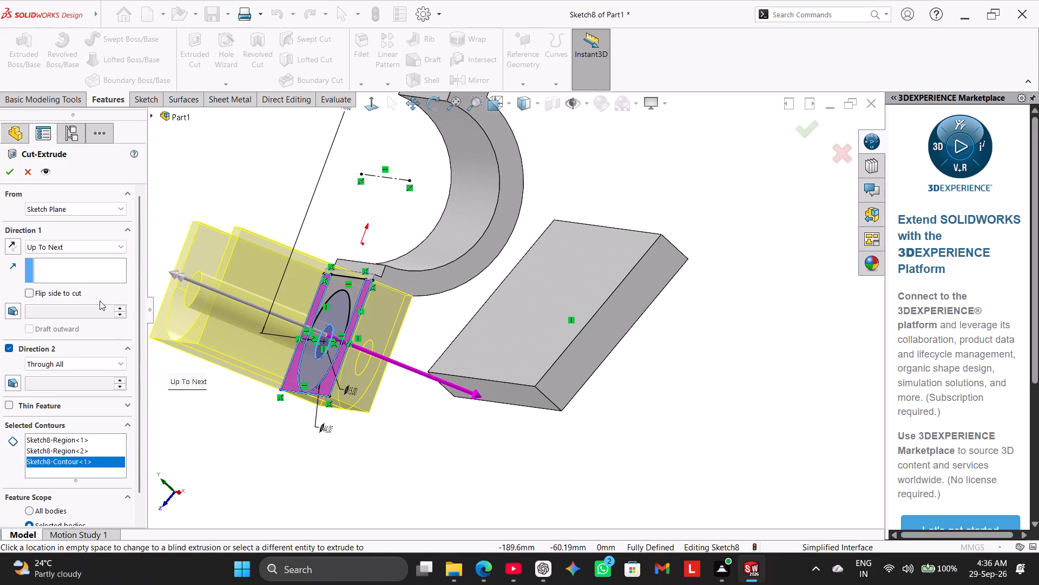
{"action": "left_click", "coordinate": [9, 347]}
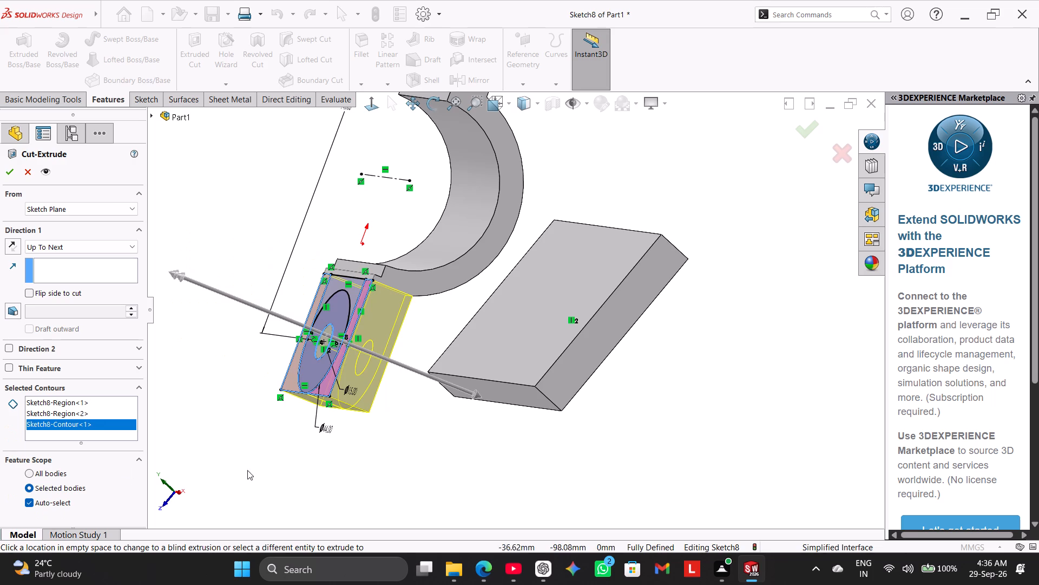
{"action": "middle_click_drag", "start_coordinate": [248, 470], "coordinate": [236, 480]}
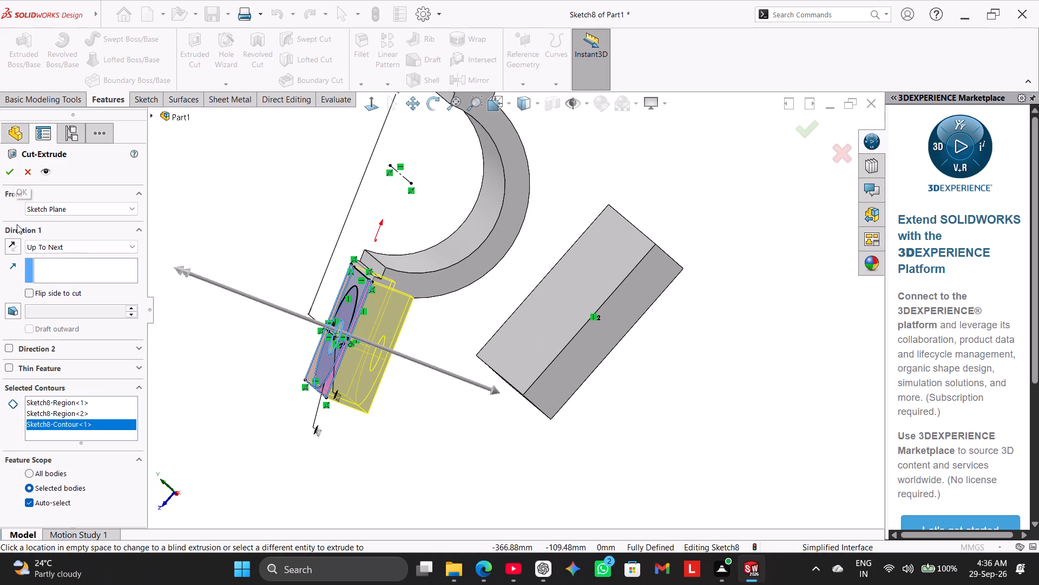
{"action": "left_click", "coordinate": [11, 175]}
{"action": "left_click", "coordinate": [169, 412]}
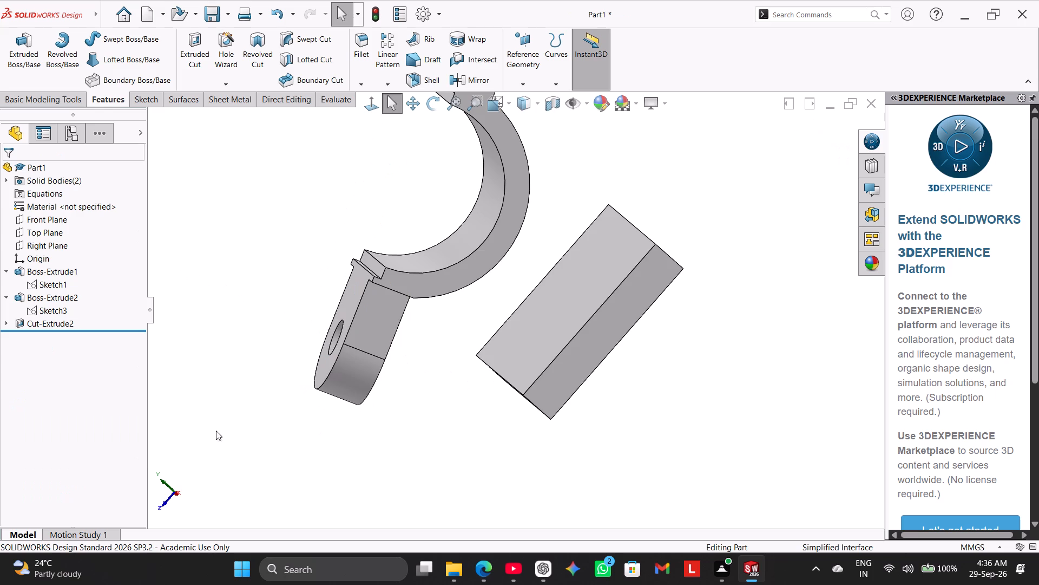
Examine the rounded arm end and its hole from several angles, finishing in the isometric view.
{"action": "middle_click_drag", "start_coordinate": [227, 437], "coordinate": [293, 490]}
{"action": "middle_click_drag", "start_coordinate": [240, 446], "coordinate": [264, 459]}
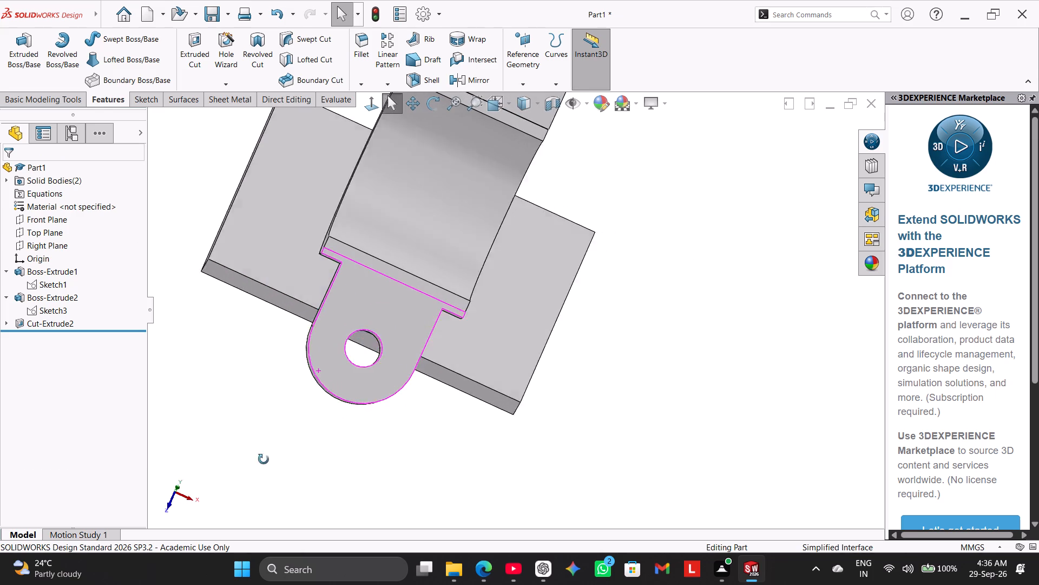
{"action": "middle_click_drag", "start_coordinate": [264, 459], "coordinate": [320, 503]}
{"action": "scroll", "coordinate": [364, 300], "scroll_direction": "down", "scroll_amount": 4}
{"action": "middle_click_drag", "start_coordinate": [365, 284], "coordinate": [312, 275]}
{"action": "right_click_drag", "start_coordinate": [203, 404], "coordinate": [487, 235]}
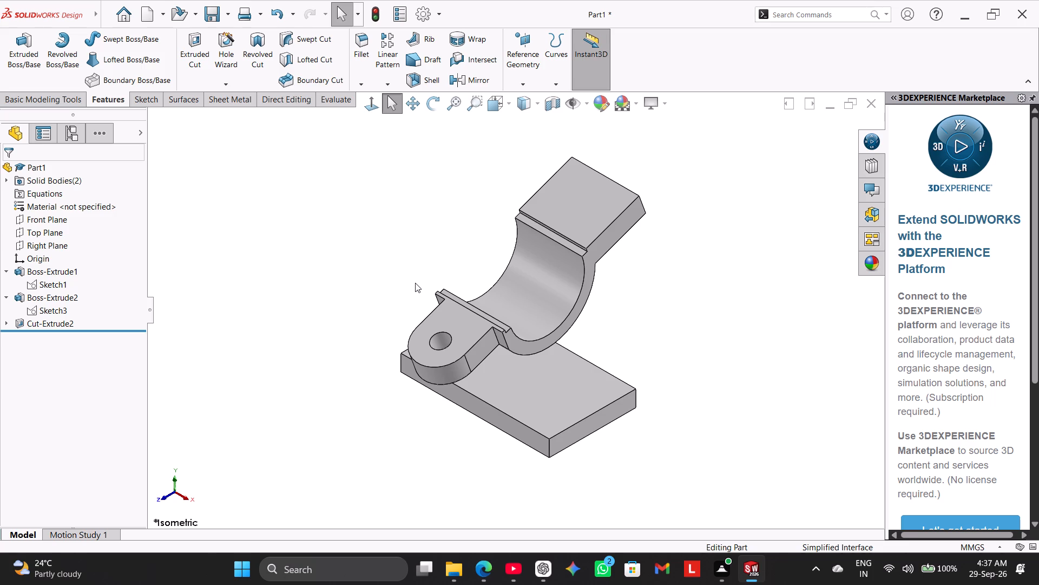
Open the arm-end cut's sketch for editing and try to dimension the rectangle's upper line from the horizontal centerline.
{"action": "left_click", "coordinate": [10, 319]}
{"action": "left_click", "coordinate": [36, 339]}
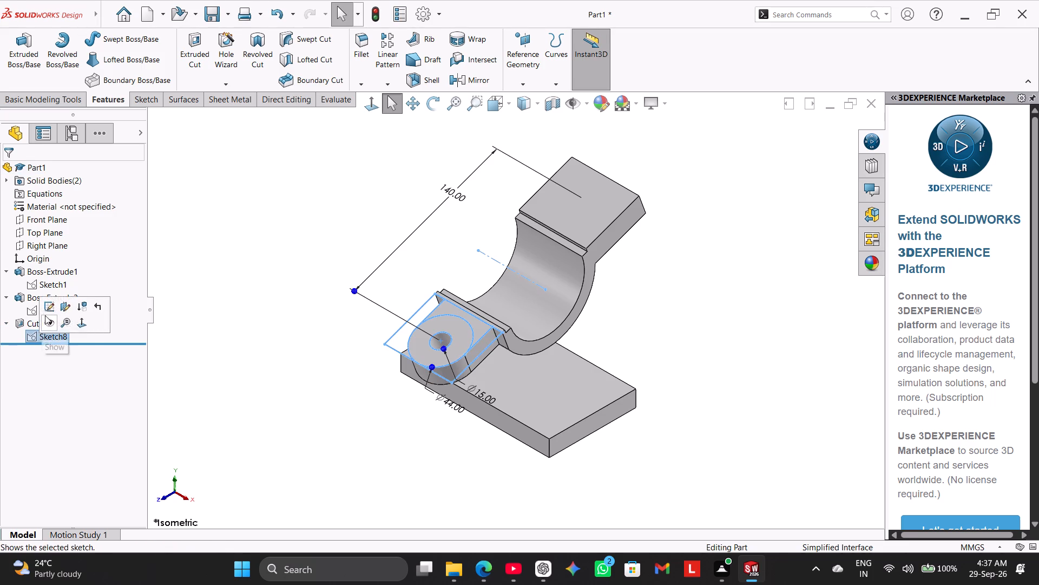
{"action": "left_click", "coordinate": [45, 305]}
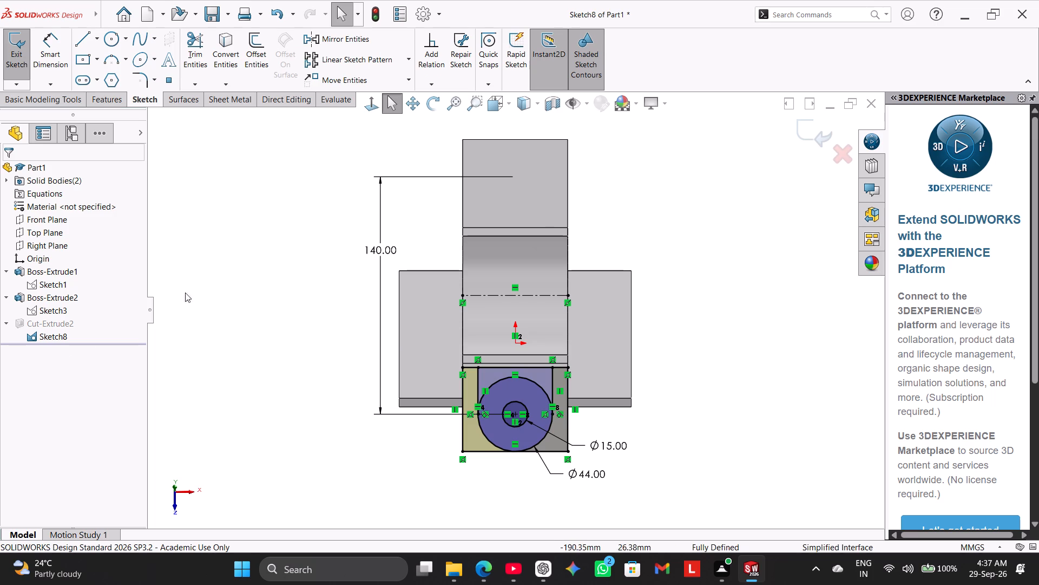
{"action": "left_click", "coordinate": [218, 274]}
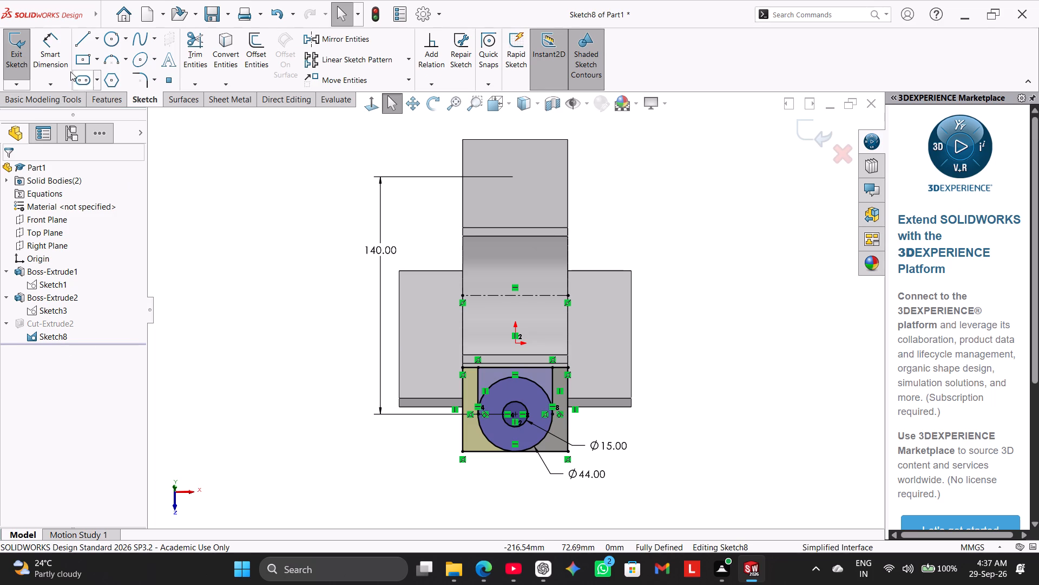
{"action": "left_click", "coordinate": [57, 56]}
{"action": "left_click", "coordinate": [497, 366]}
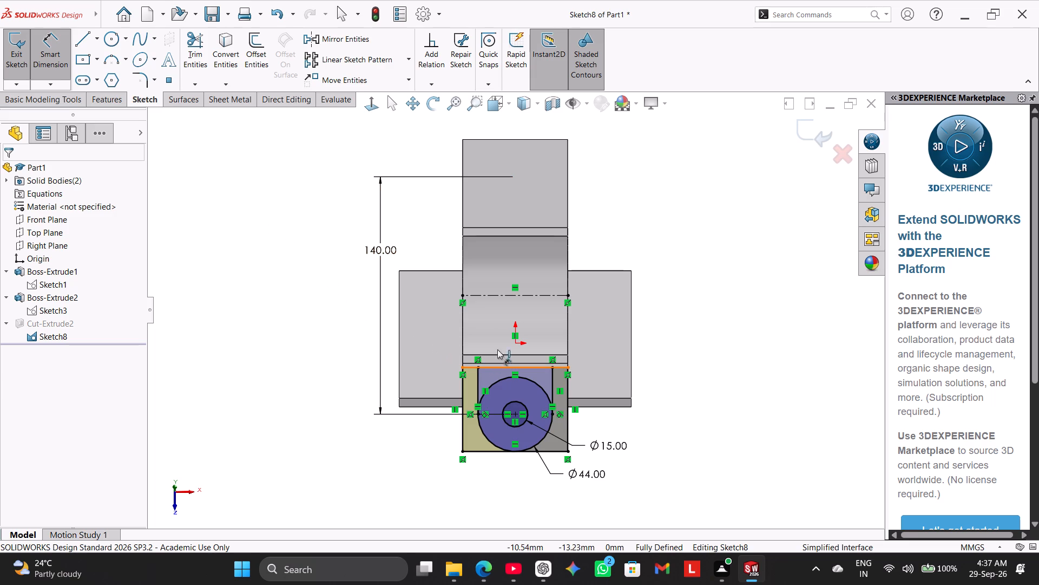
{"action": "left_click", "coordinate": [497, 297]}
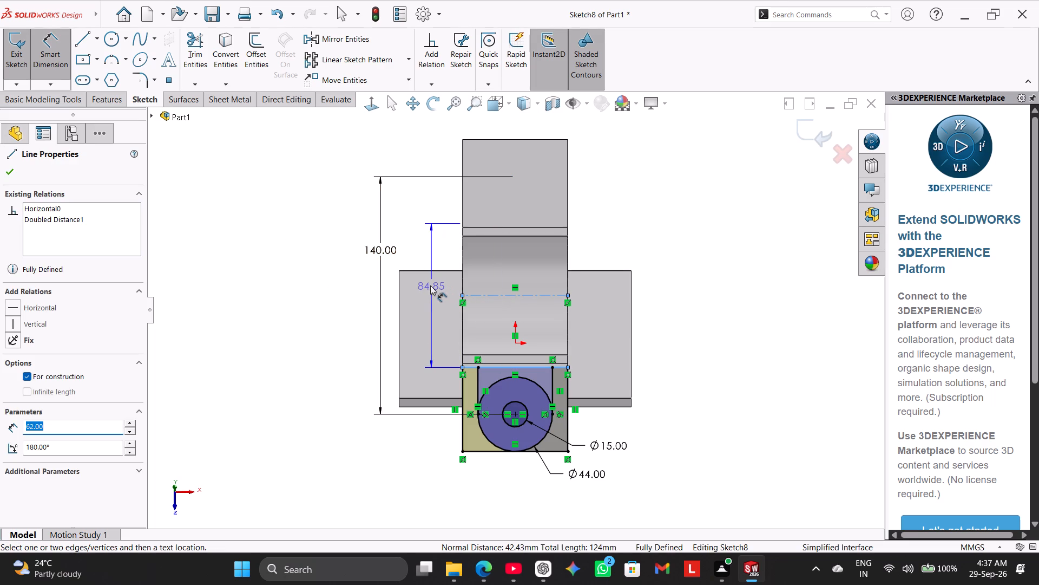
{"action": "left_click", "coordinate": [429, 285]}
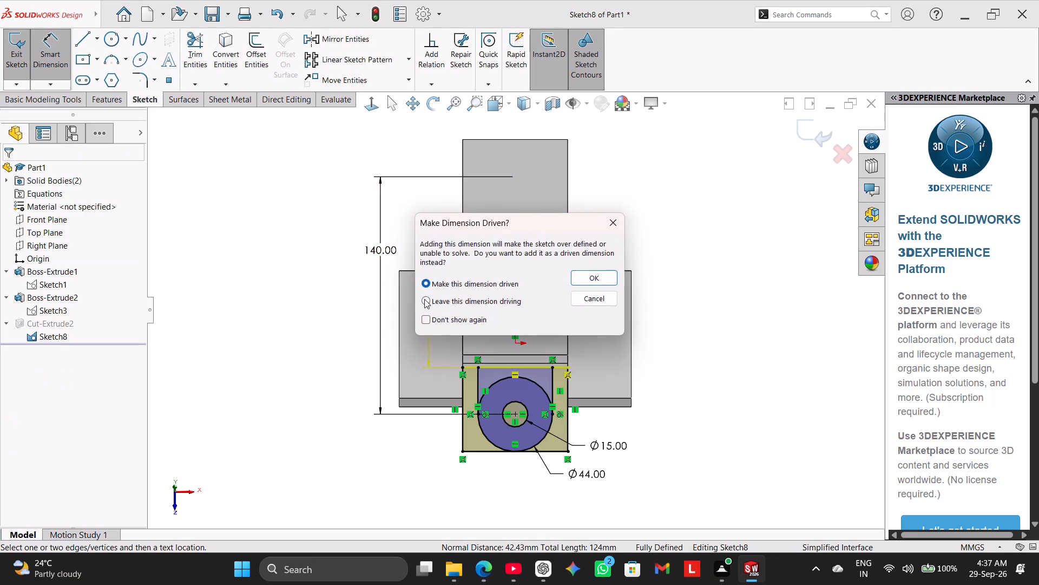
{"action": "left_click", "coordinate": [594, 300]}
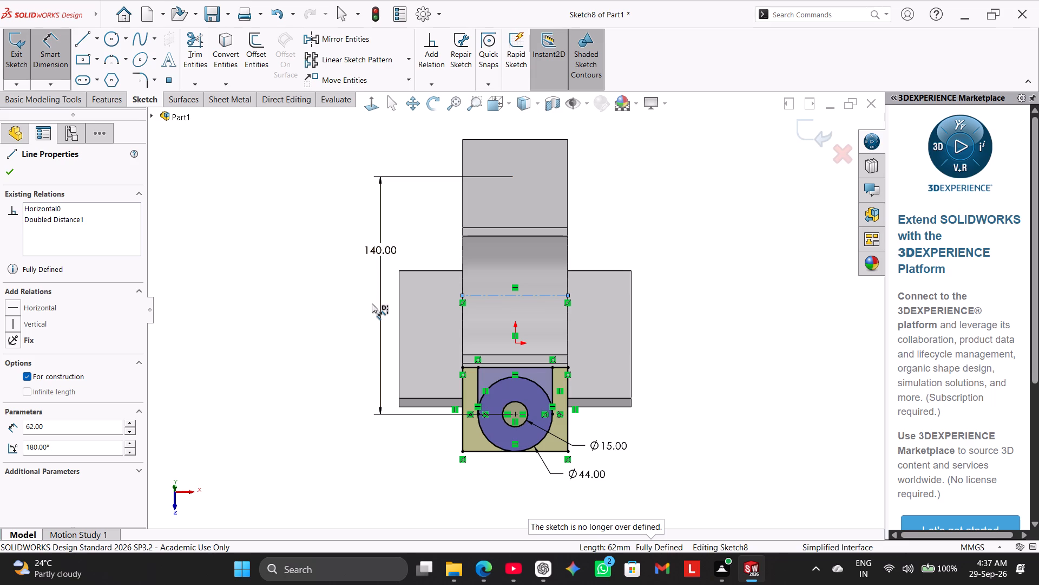
Examine the small step between the half-ring and the cut profile from several angles.
{"action": "middle_click_drag", "start_coordinate": [721, 377], "coordinate": [670, 371]}
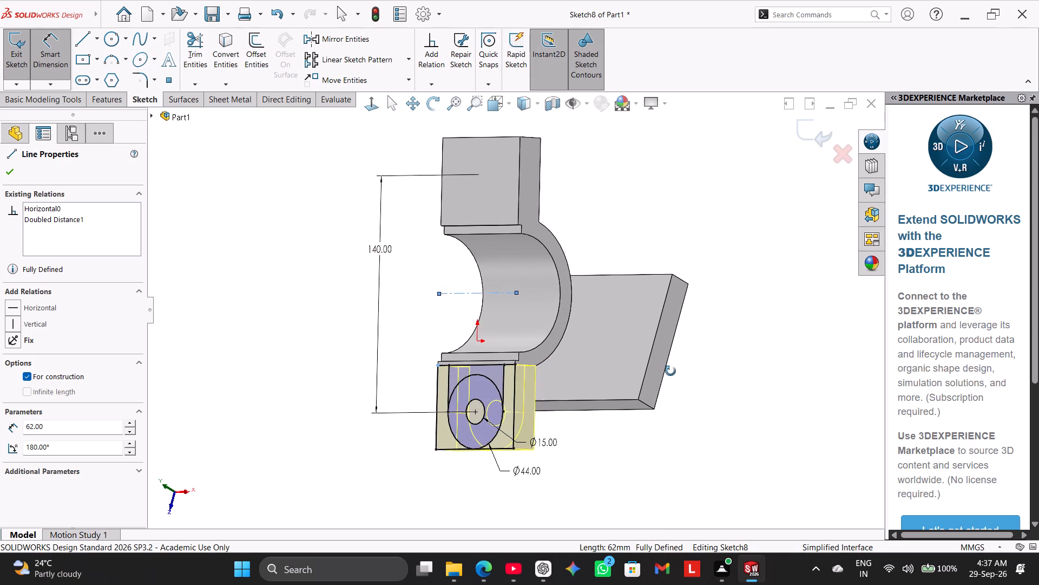
{"action": "middle_click_drag", "start_coordinate": [670, 371], "coordinate": [712, 428]}
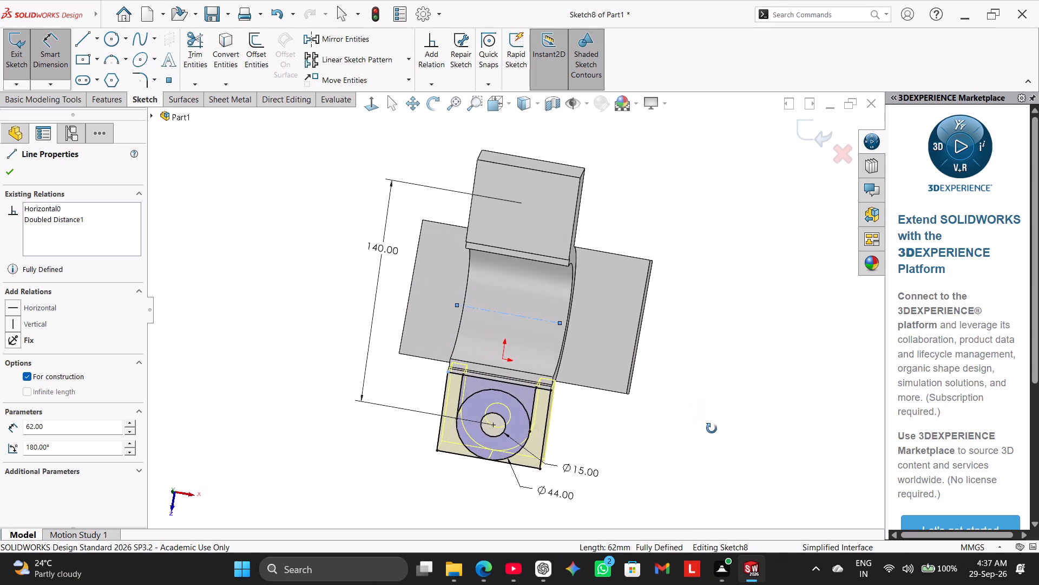
{"action": "middle_click_drag", "start_coordinate": [712, 428], "coordinate": [714, 380]}
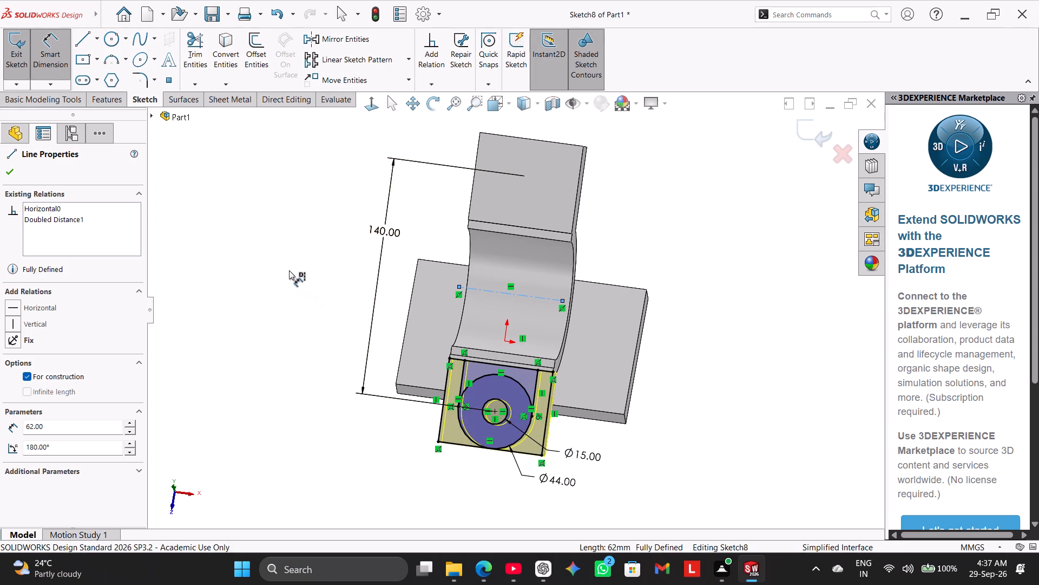
{"action": "middle_click_drag", "start_coordinate": [703, 366], "coordinate": [629, 376]}
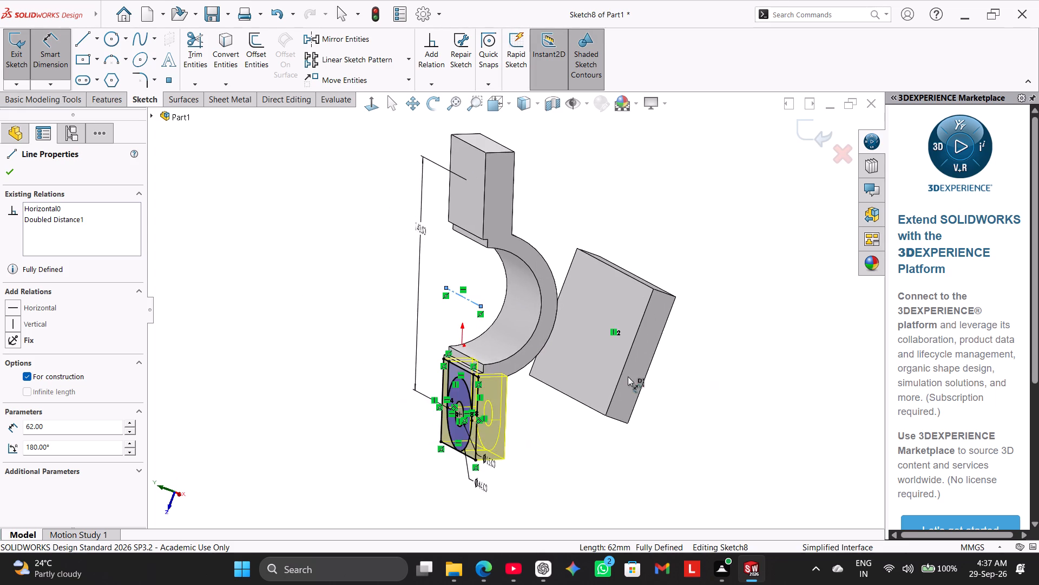
{"action": "scroll", "coordinate": [540, 374], "scroll_direction": "down", "scroll_amount": 6}
{"action": "middle_click_drag", "start_coordinate": [518, 363], "coordinate": [511, 388]}
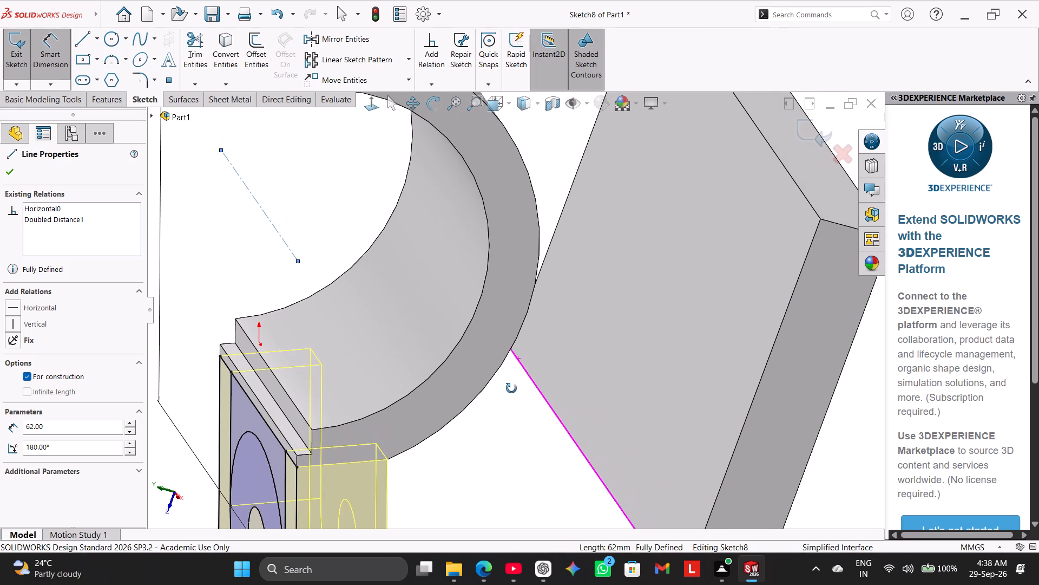
{"action": "middle_click_drag", "start_coordinate": [511, 388], "coordinate": [530, 393]}
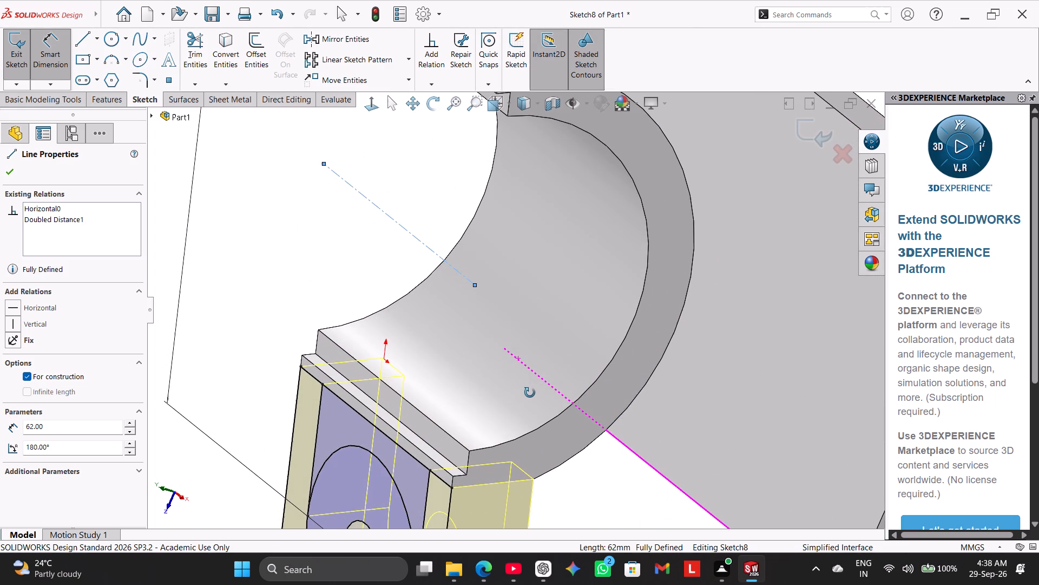
{"action": "middle_click_drag", "start_coordinate": [530, 393], "coordinate": [524, 368]}
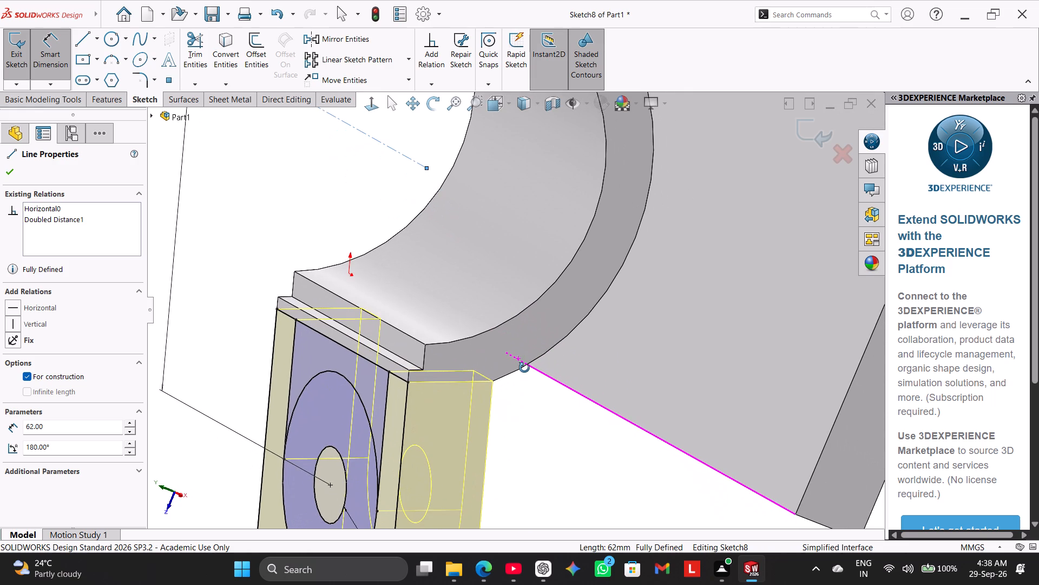
{"action": "middle_click_drag", "start_coordinate": [524, 368], "coordinate": [508, 338]}
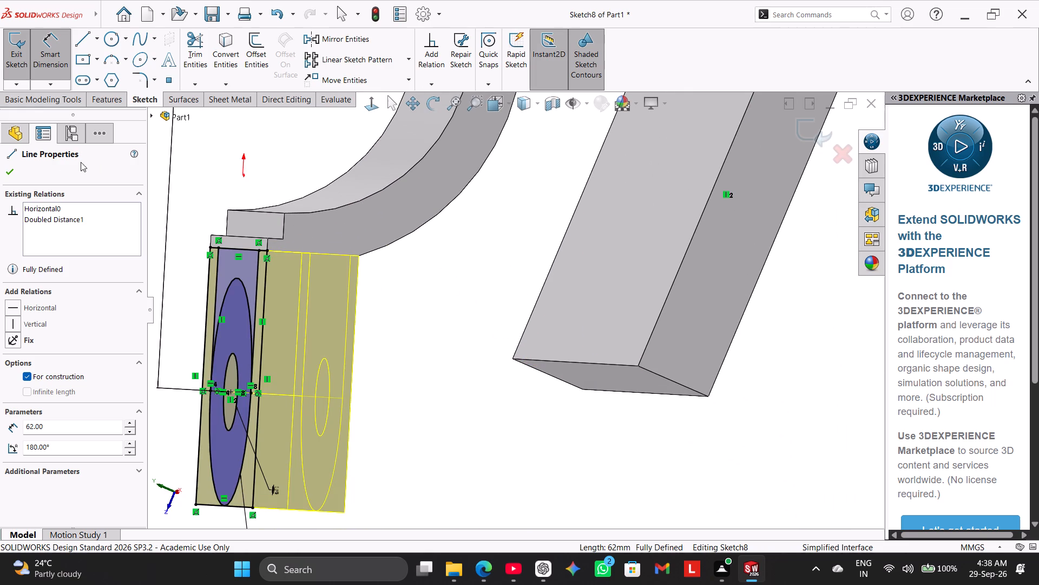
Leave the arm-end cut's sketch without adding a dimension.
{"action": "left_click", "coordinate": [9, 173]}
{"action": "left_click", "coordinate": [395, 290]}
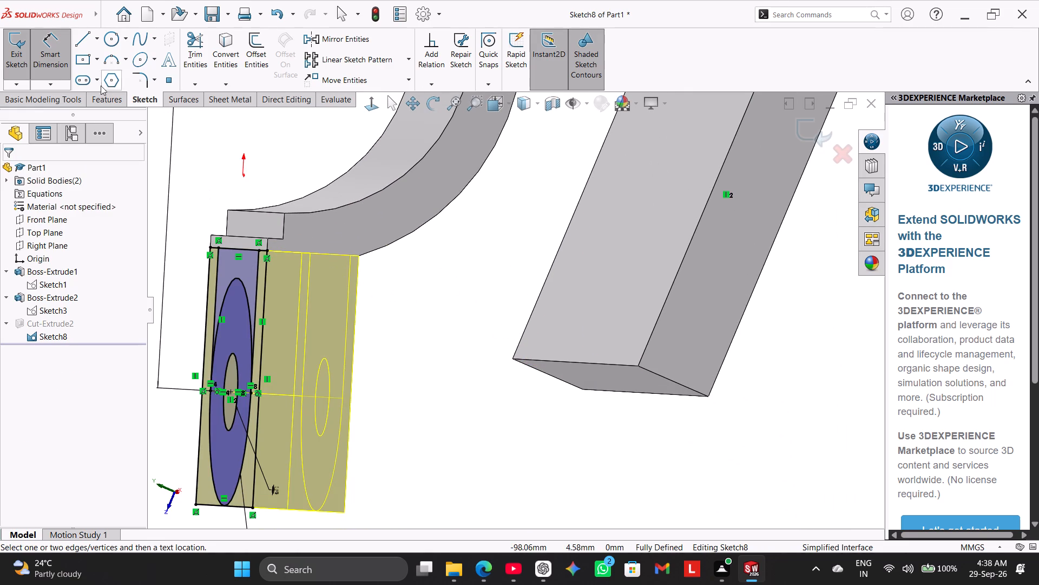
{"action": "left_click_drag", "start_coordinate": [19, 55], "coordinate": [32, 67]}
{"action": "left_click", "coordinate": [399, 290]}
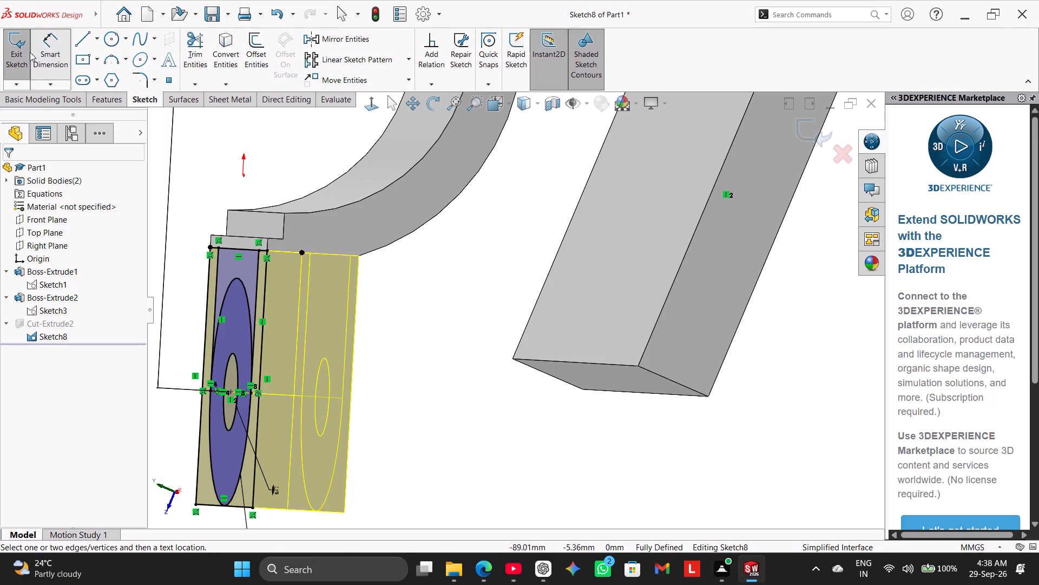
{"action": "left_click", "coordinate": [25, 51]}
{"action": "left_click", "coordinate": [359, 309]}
Examine the stepped junction between the half-ring and the cut arm end from several angles.
{"action": "middle_click_drag", "start_coordinate": [400, 300], "coordinate": [392, 275]}
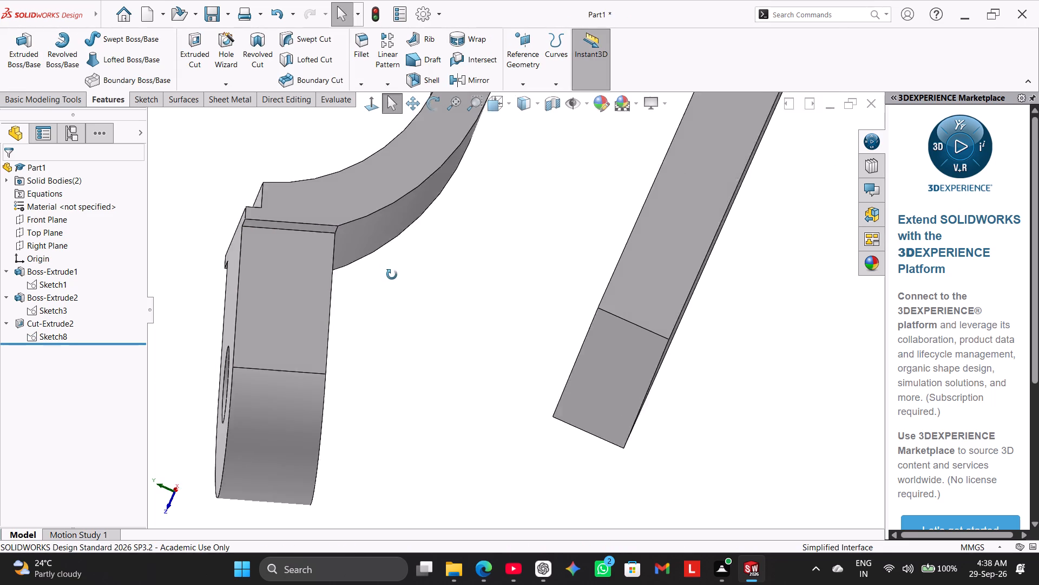
{"action": "middle_click_drag", "start_coordinate": [392, 275], "coordinate": [386, 260]}
{"action": "scroll", "coordinate": [387, 246], "scroll_direction": "down", "scroll_amount": 2}
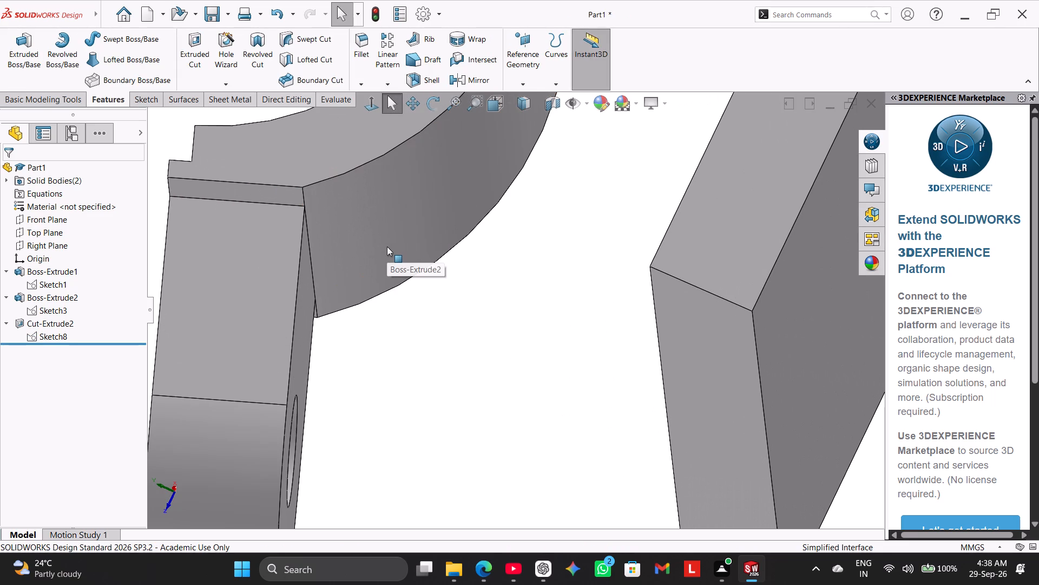
{"action": "scroll", "coordinate": [387, 246], "scroll_direction": "down", "scroll_amount": 1}
{"action": "middle_click_drag", "start_coordinate": [457, 340], "coordinate": [476, 356]}
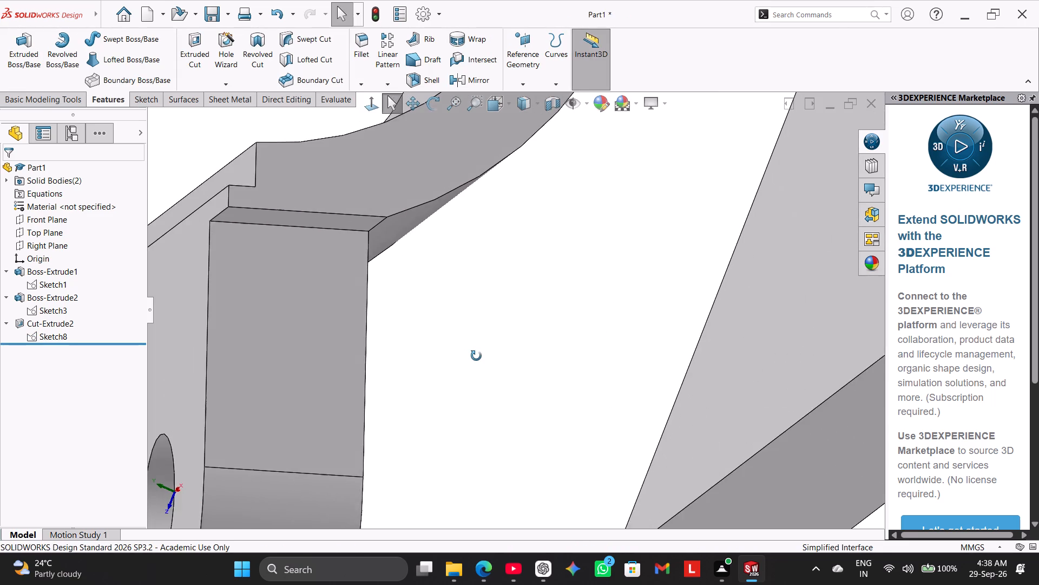
{"action": "middle_click_drag", "start_coordinate": [476, 356], "coordinate": [474, 356]}
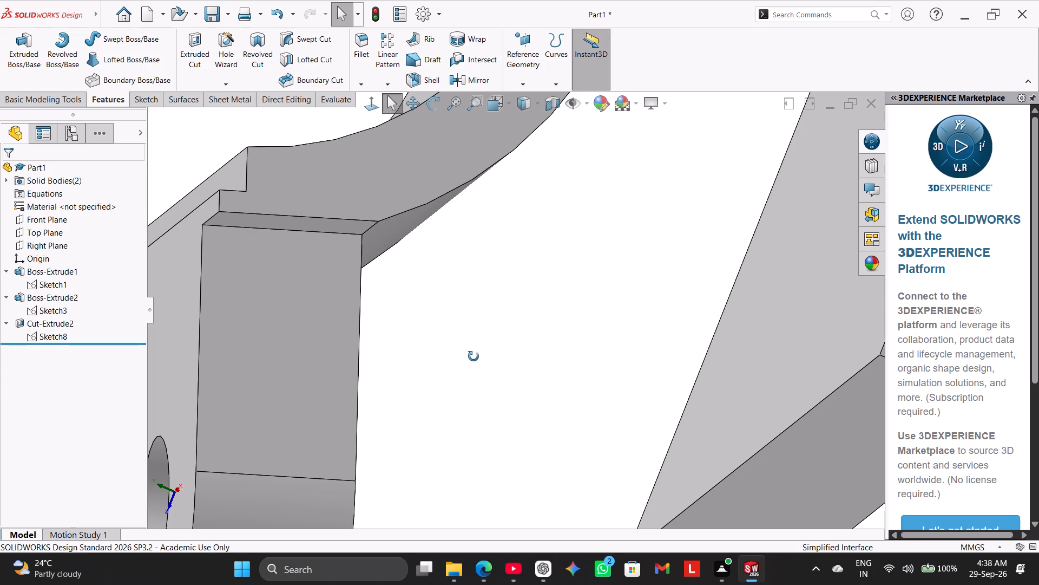
{"action": "middle_click_drag", "start_coordinate": [474, 356], "coordinate": [461, 346]}
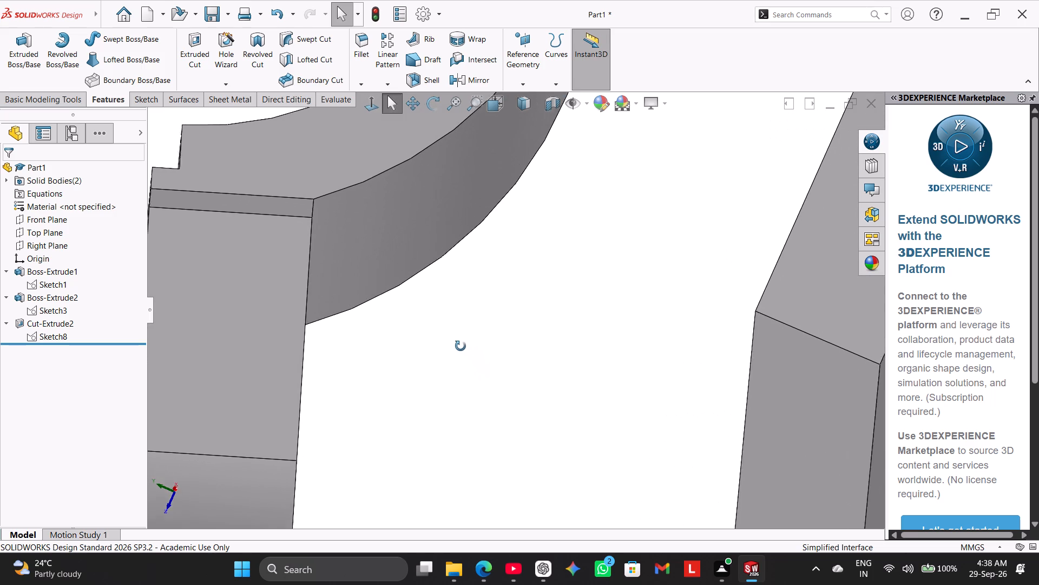
{"action": "middle_click_drag", "start_coordinate": [461, 346], "coordinate": [461, 347]}
{"action": "scroll", "coordinate": [456, 333], "scroll_direction": "up", "scroll_amount": 2}
{"action": "middle_click_drag", "start_coordinate": [436, 310], "coordinate": [413, 306]}
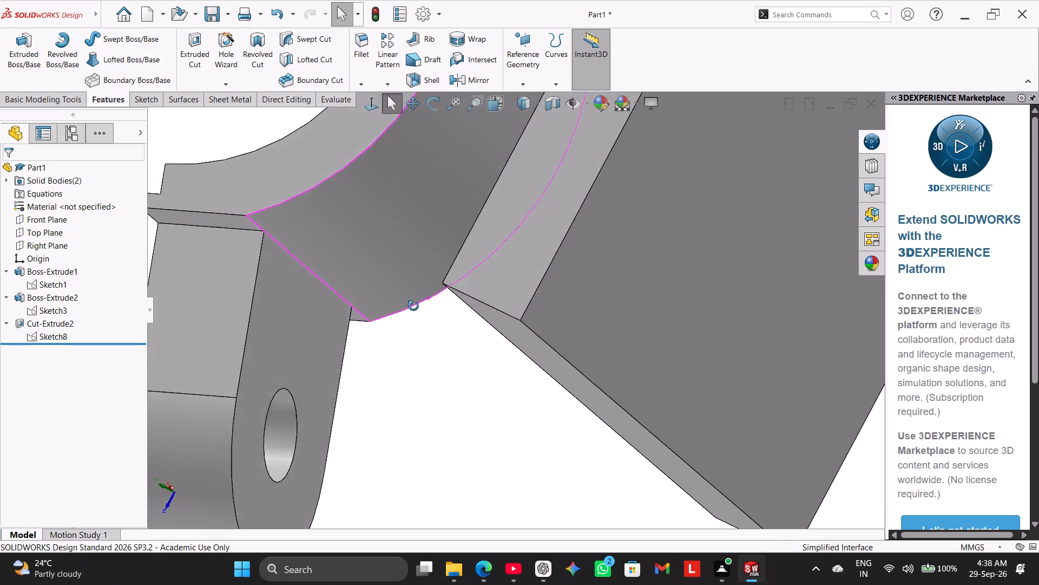
{"action": "middle_click_drag", "start_coordinate": [413, 306], "coordinate": [448, 339]}
{"action": "left_click_drag", "start_coordinate": [461, 366], "coordinate": [458, 359]}
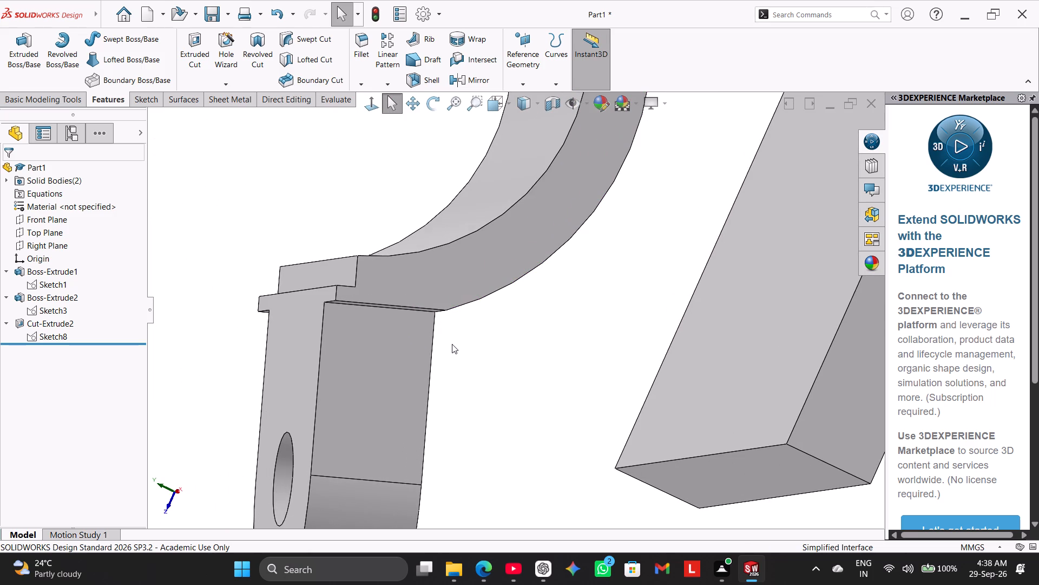
{"action": "scroll", "coordinate": [477, 270], "scroll_direction": "up", "scroll_amount": 3}
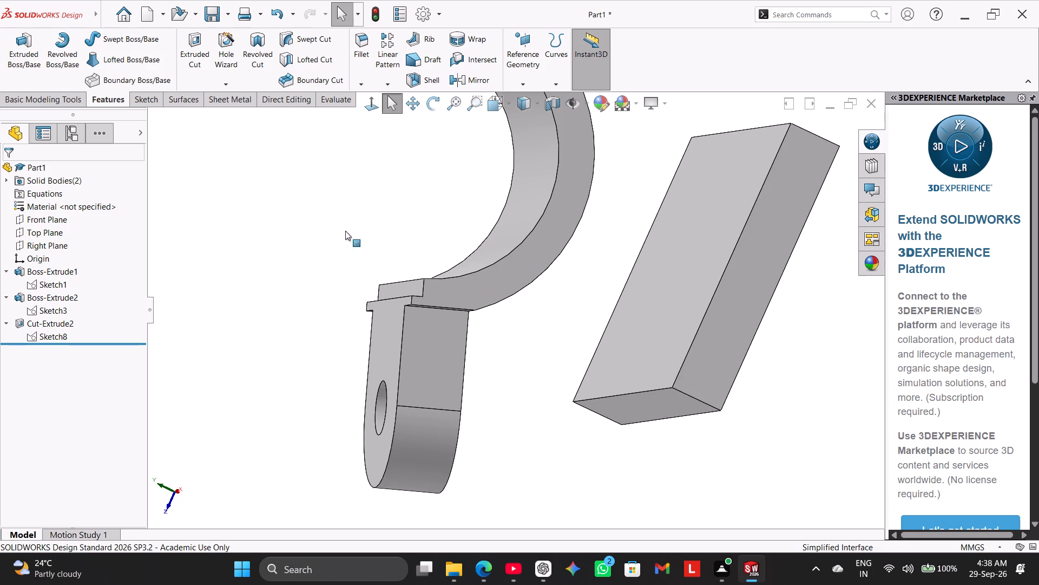
{"action": "scroll", "coordinate": [332, 242], "scroll_direction": "up", "scroll_amount": 1}
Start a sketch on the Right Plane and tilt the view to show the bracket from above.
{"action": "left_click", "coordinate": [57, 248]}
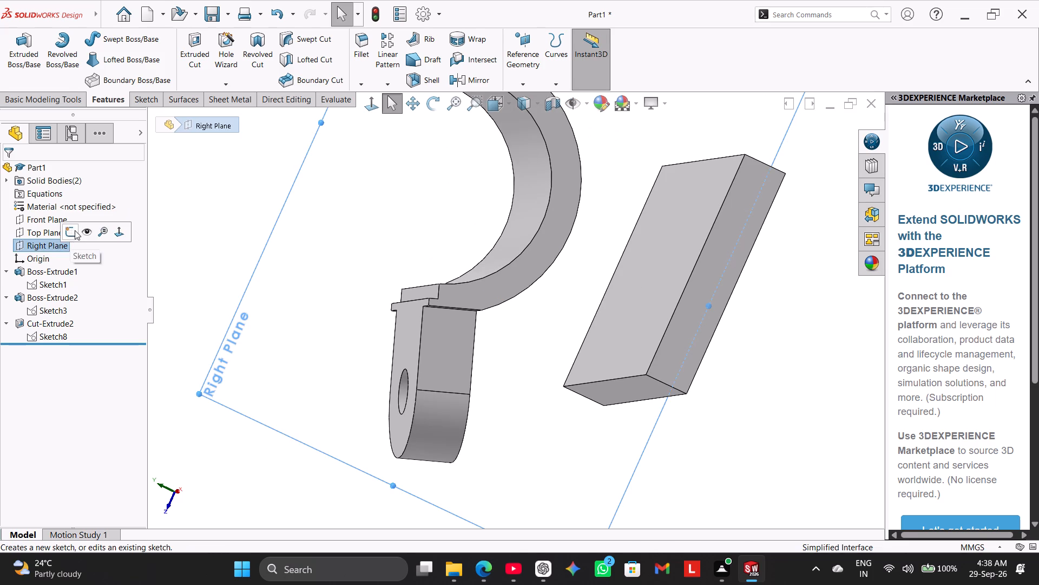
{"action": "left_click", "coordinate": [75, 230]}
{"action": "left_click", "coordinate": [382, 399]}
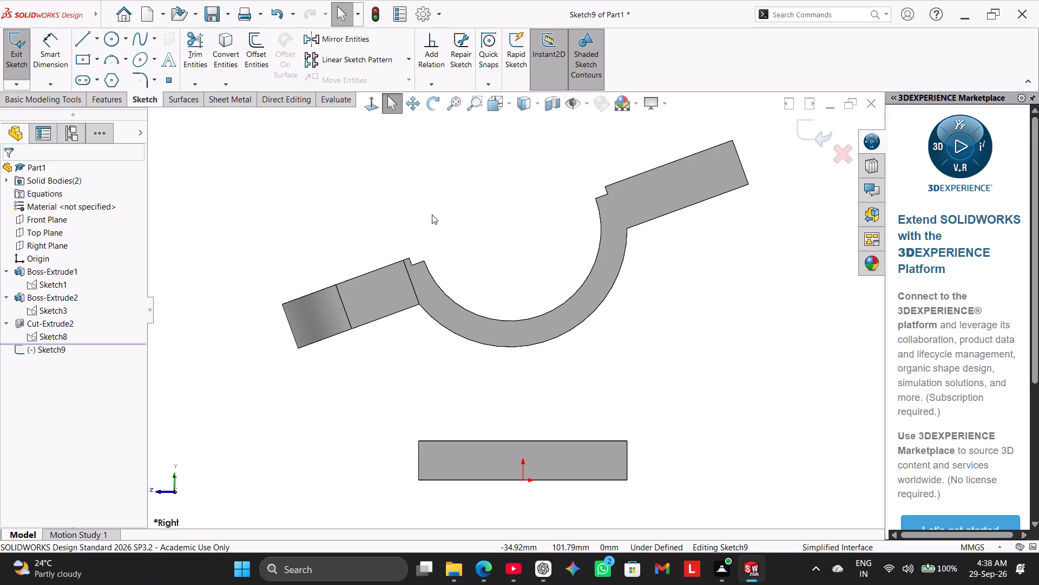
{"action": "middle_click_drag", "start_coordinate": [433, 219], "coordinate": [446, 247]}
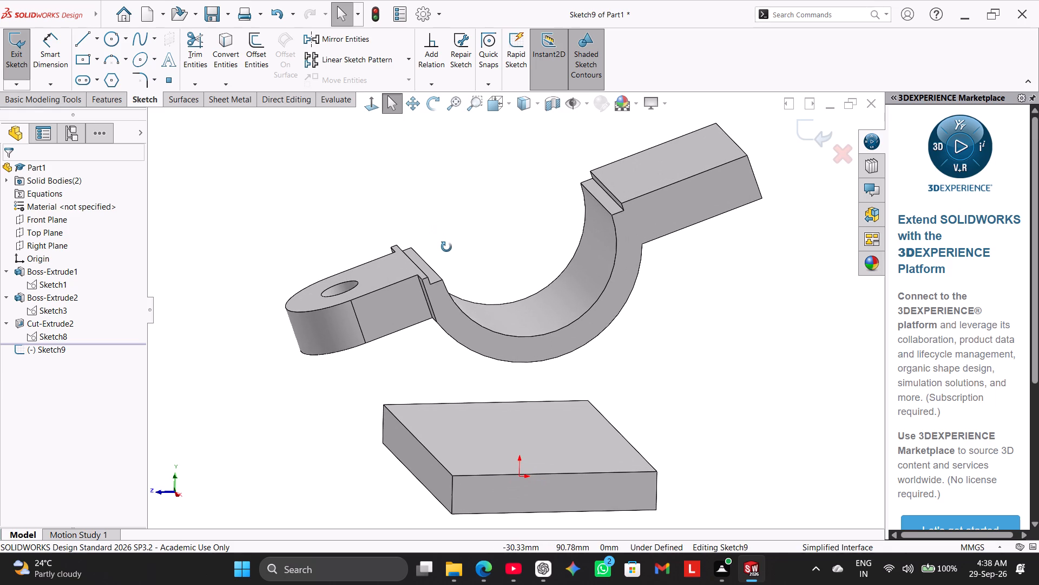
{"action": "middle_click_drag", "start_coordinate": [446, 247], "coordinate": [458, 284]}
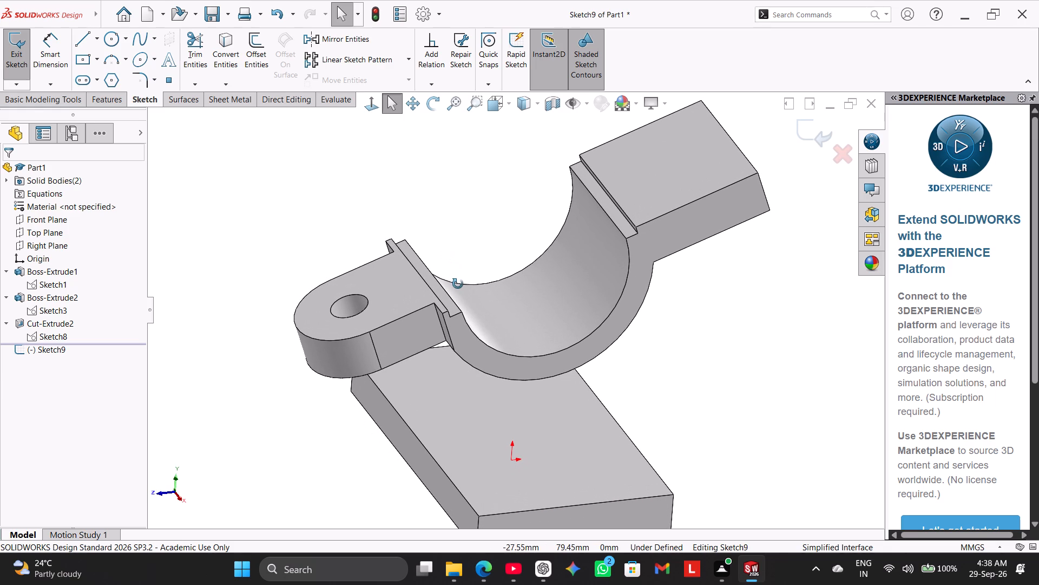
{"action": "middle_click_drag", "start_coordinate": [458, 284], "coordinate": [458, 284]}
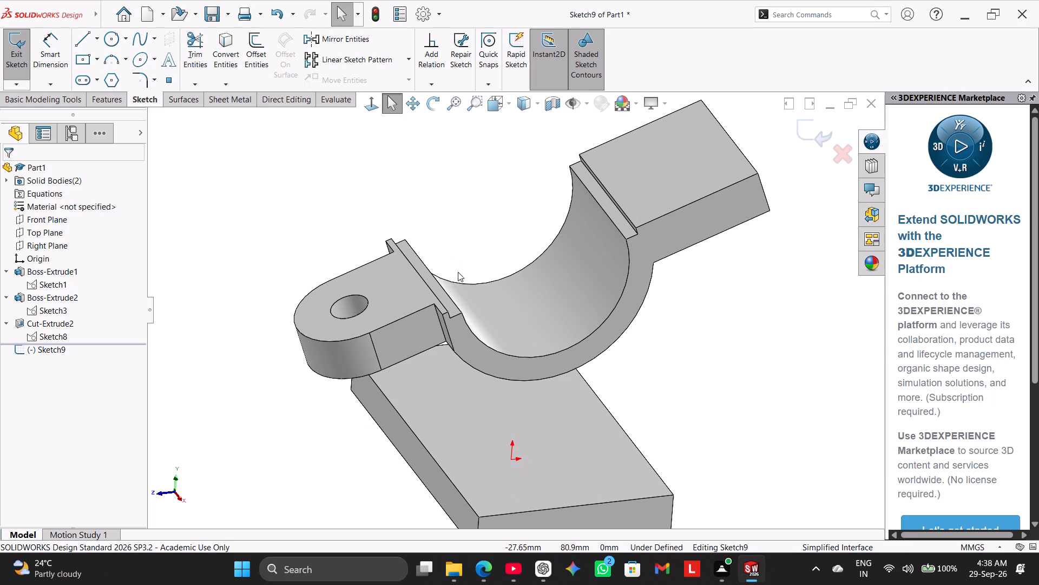
Switch the display style to Hidden Lines Visible and inspect the arm's junction with the half-ring.
{"action": "left_click", "coordinate": [537, 104]}
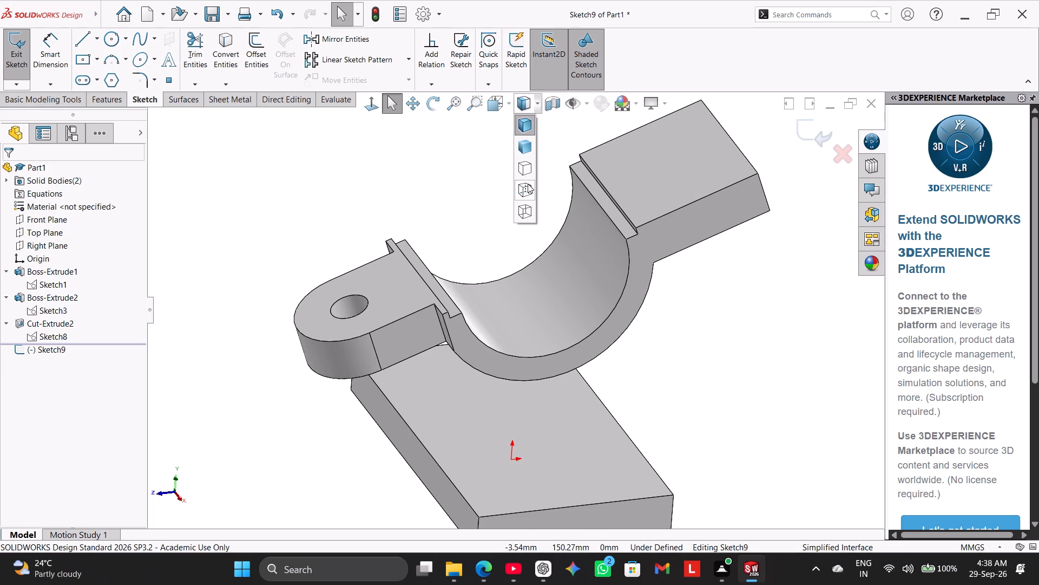
{"action": "left_click", "coordinate": [527, 185]}
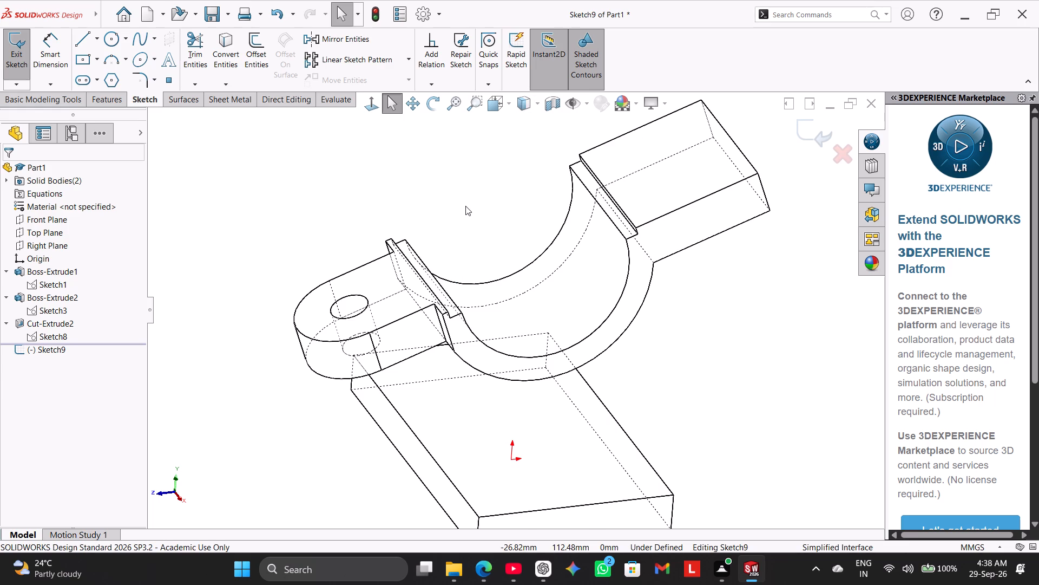
{"action": "scroll", "coordinate": [465, 206], "scroll_direction": "down", "scroll_amount": 3}
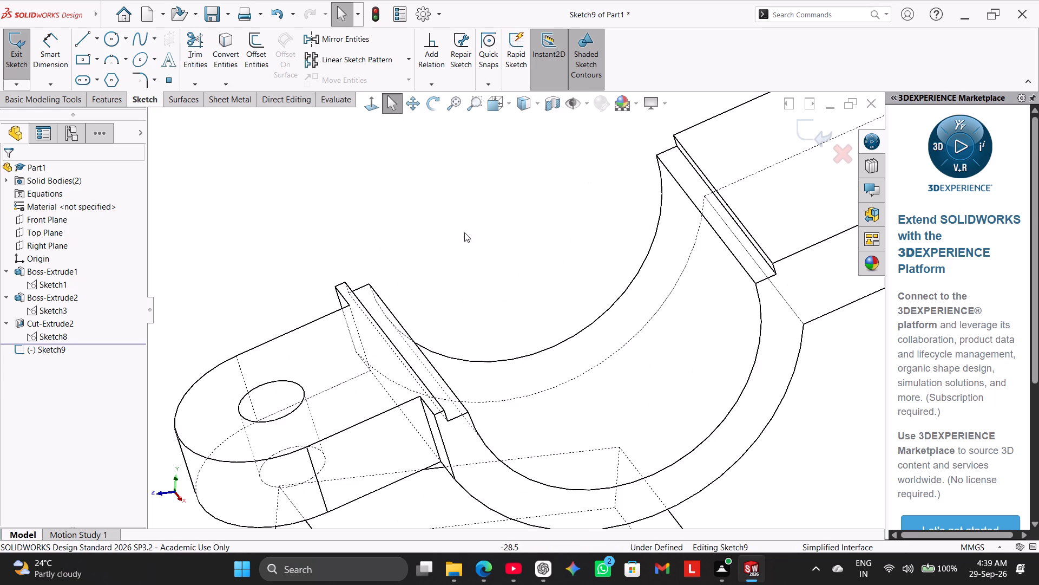
{"action": "middle_click_drag", "start_coordinate": [460, 239], "coordinate": [460, 193]}
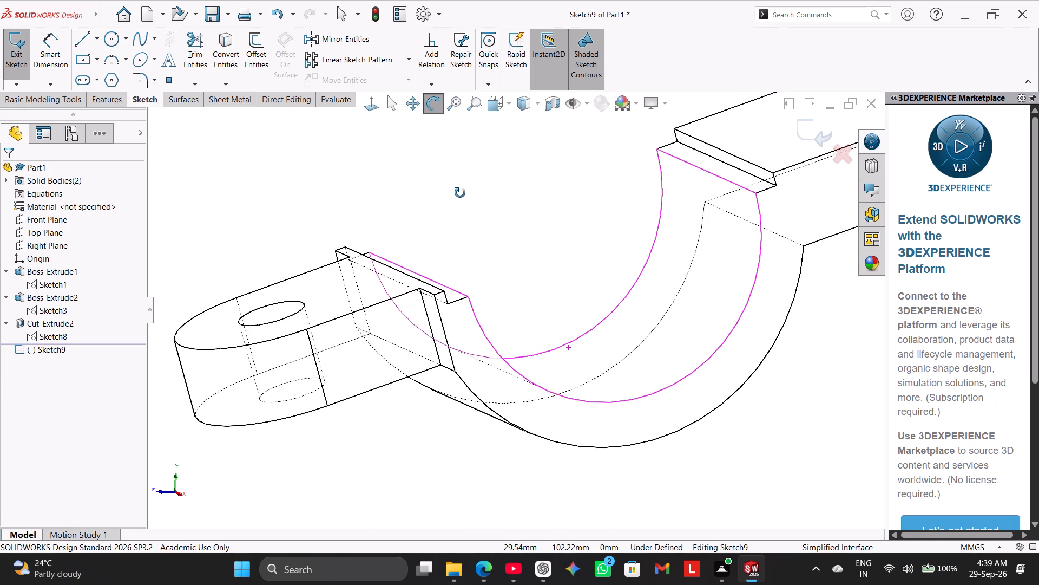
{"action": "middle_click_drag", "start_coordinate": [460, 193], "coordinate": [461, 228]}
{"action": "scroll", "coordinate": [462, 226], "scroll_direction": "up", "scroll_amount": 1}
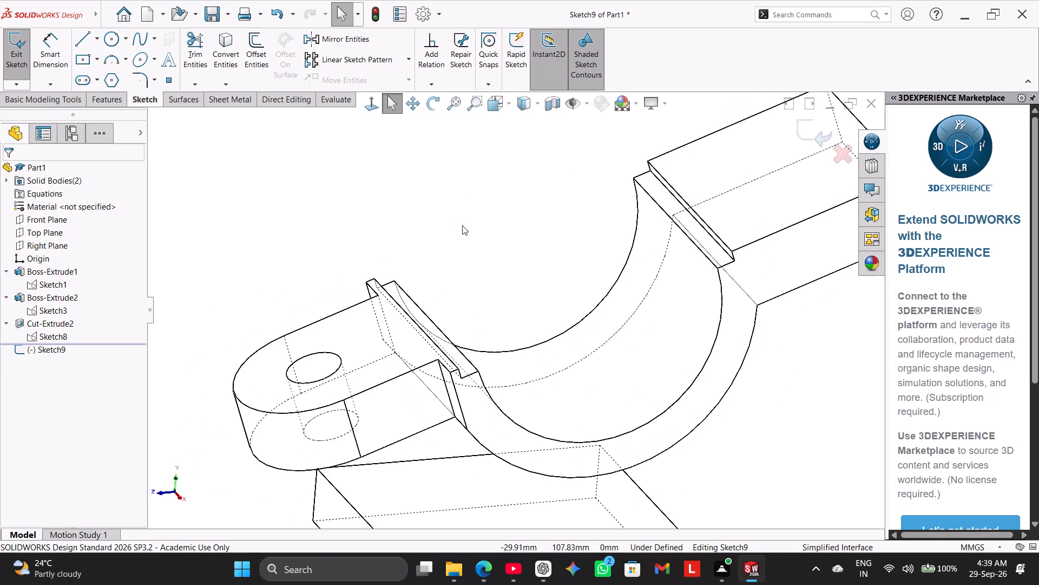
{"action": "scroll", "coordinate": [462, 225], "scroll_direction": "up", "scroll_amount": 1}
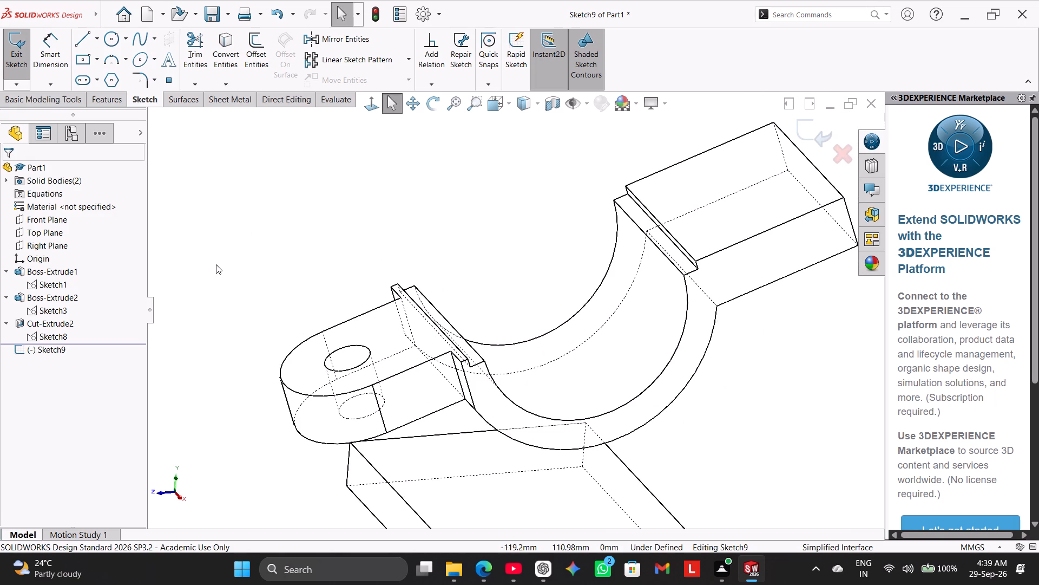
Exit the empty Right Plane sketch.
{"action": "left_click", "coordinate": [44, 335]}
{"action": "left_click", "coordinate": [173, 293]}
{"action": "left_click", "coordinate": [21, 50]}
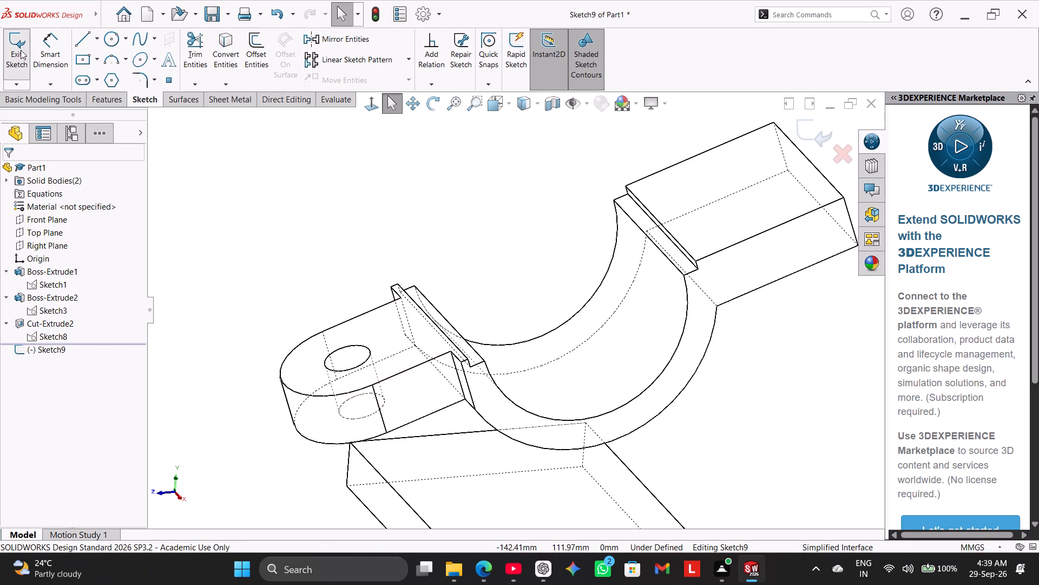
Open the arm-end cut's sketch for editing.
{"action": "left_click", "coordinate": [30, 335]}
{"action": "left_click", "coordinate": [40, 305]}
{"action": "left_click", "coordinate": [242, 344]}
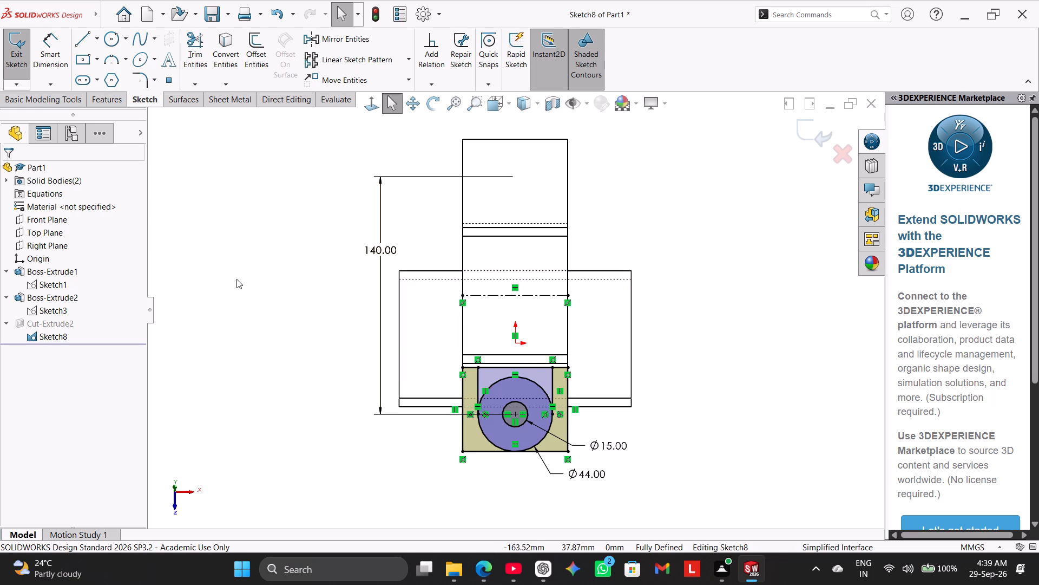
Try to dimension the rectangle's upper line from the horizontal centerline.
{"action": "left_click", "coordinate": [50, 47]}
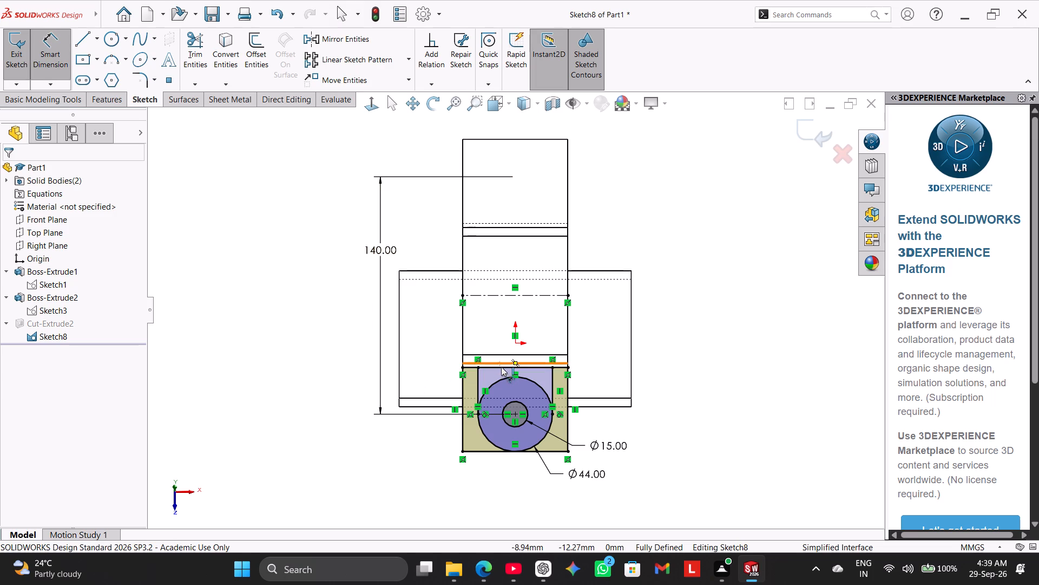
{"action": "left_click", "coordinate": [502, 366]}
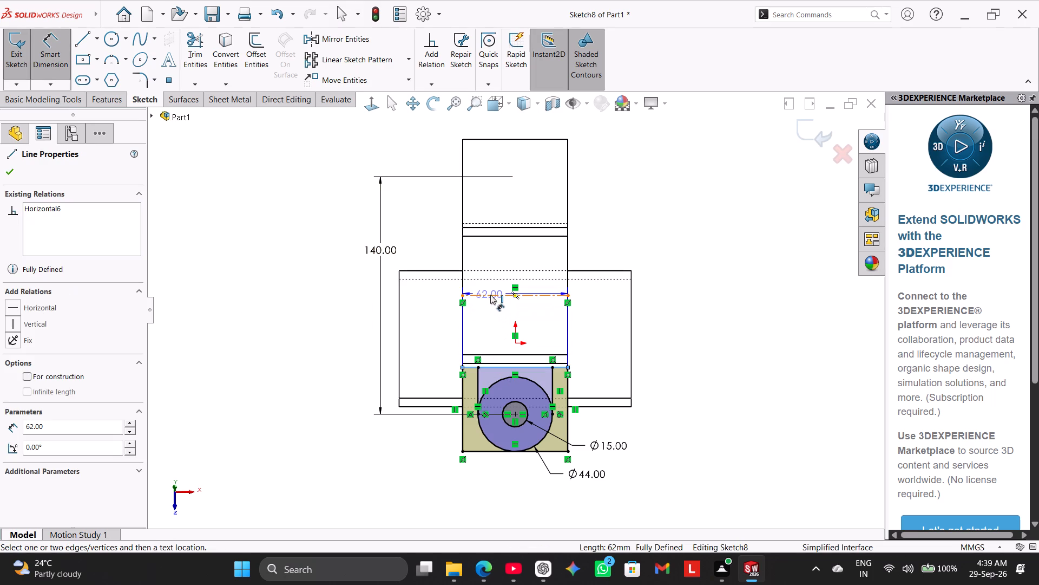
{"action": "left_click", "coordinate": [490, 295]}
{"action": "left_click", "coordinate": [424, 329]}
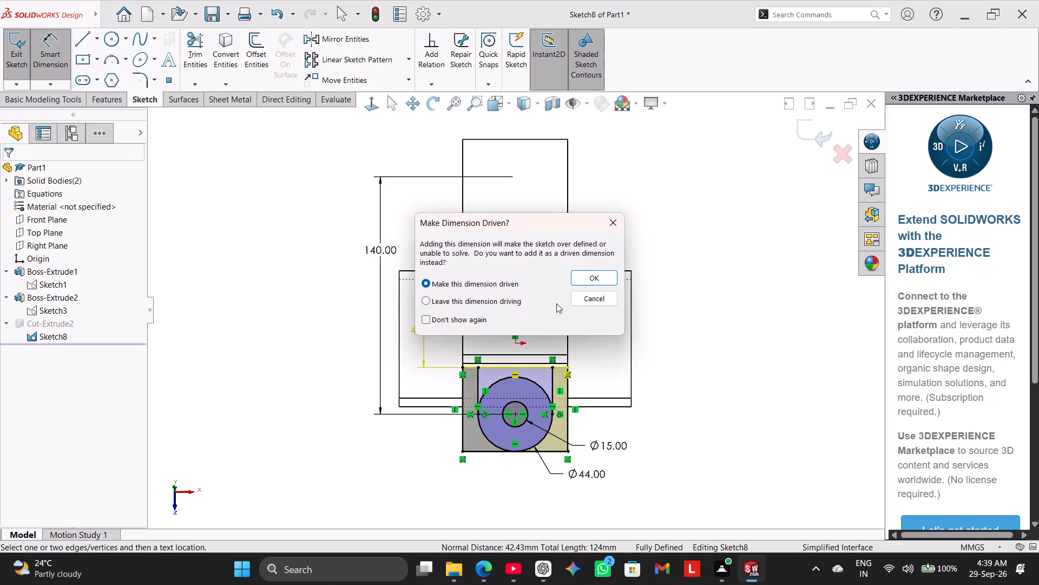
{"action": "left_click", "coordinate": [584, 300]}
Delete the relations at the upper ends of the two inner vertical lines and at the rectangle's two upper corners.
{"action": "scroll", "coordinate": [556, 381], "scroll_direction": "down", "scroll_amount": 4}
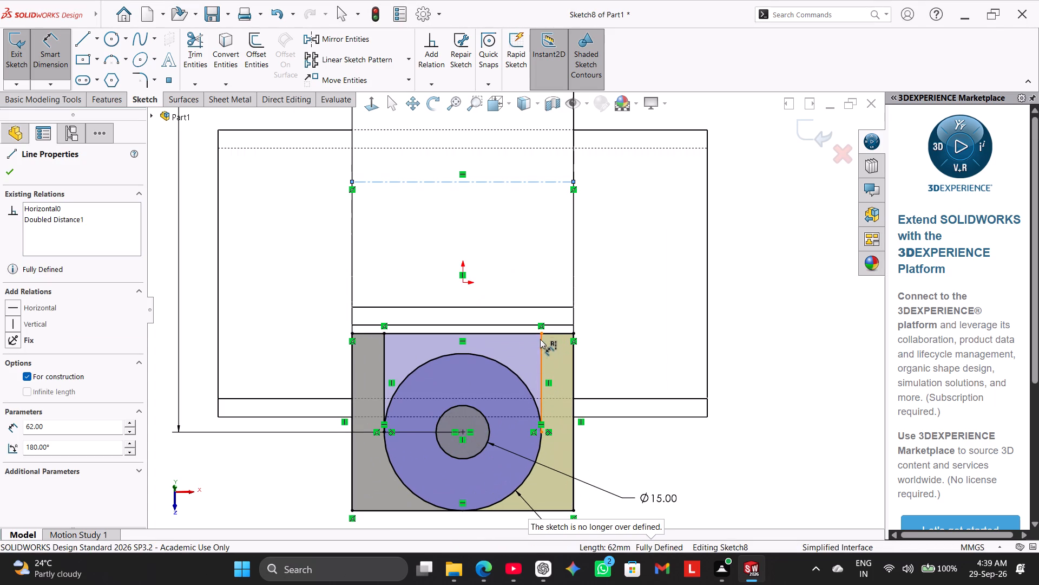
{"action": "right_click", "coordinate": [542, 324]}
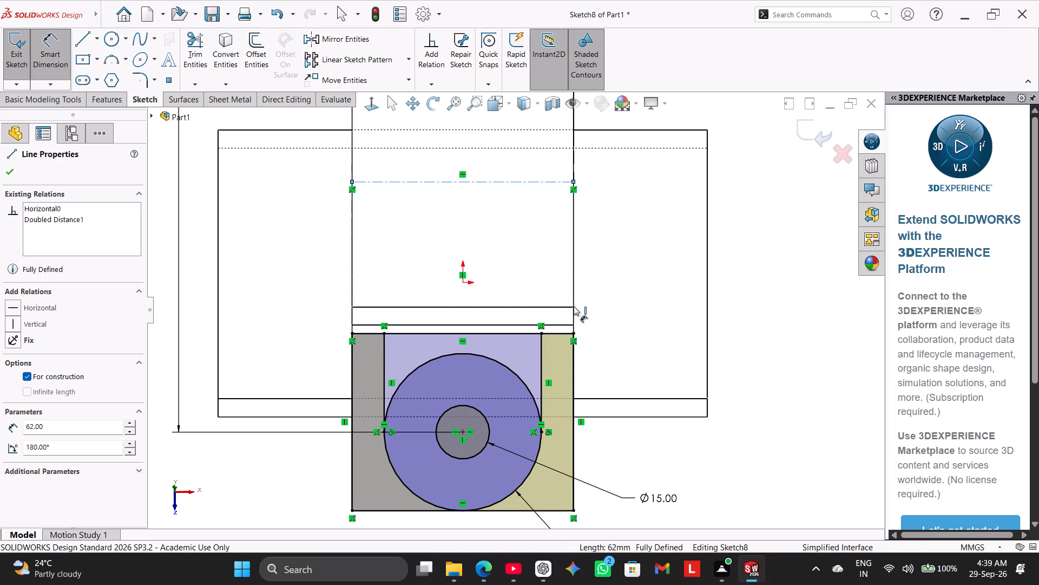
{"action": "right_click", "coordinate": [617, 286]}
{"action": "left_click", "coordinate": [644, 320]}
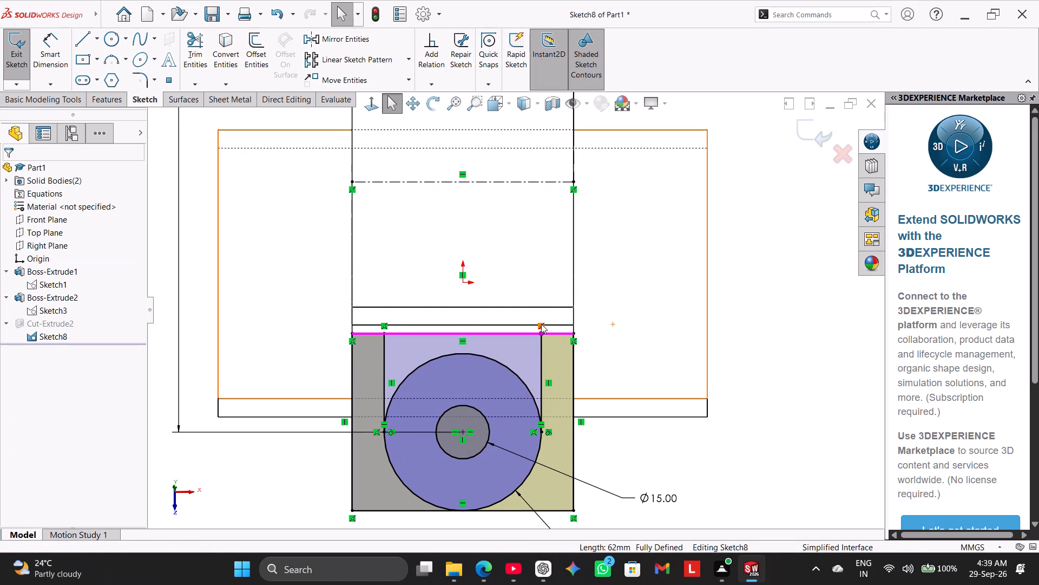
{"action": "right_click", "coordinate": [541, 324]}
{"action": "left_click", "coordinate": [565, 469]}
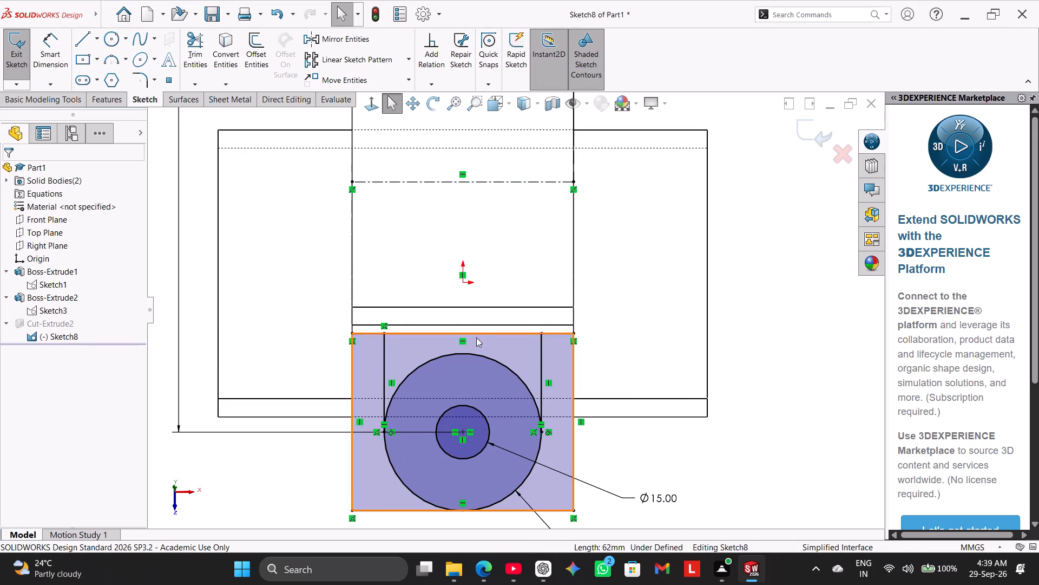
{"action": "right_click", "coordinate": [385, 324]}
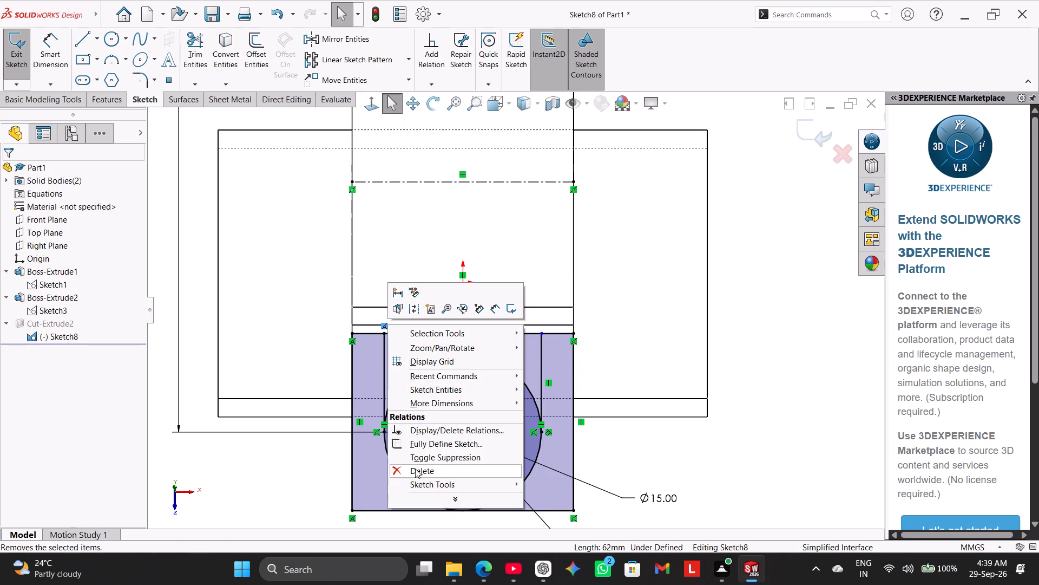
{"action": "left_click", "coordinate": [417, 469]}
{"action": "right_click", "coordinate": [574, 341]}
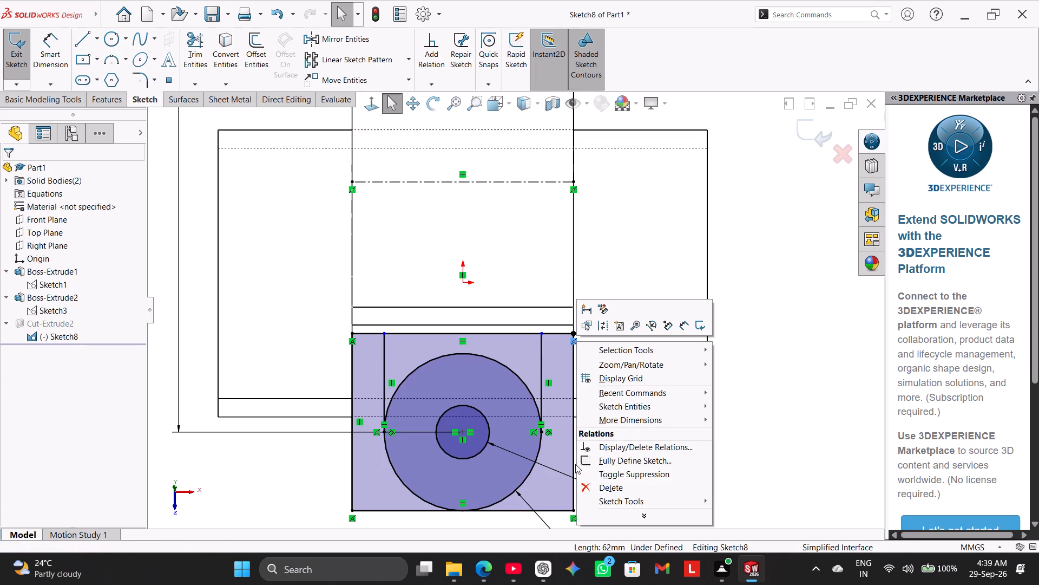
{"action": "left_click", "coordinate": [595, 485]}
{"action": "right_click", "coordinate": [352, 341]}
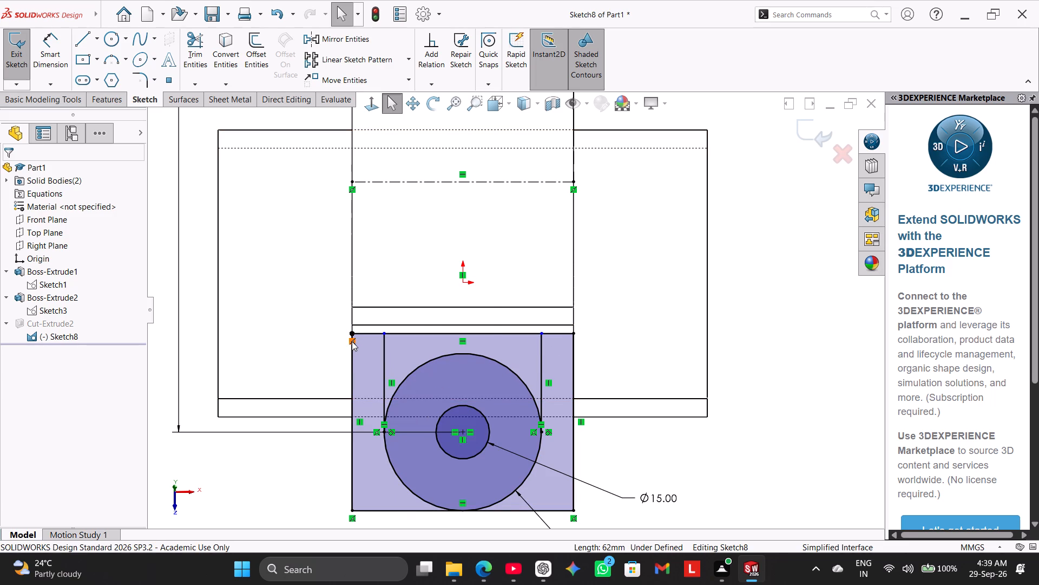
{"action": "left_click", "coordinate": [389, 489]}
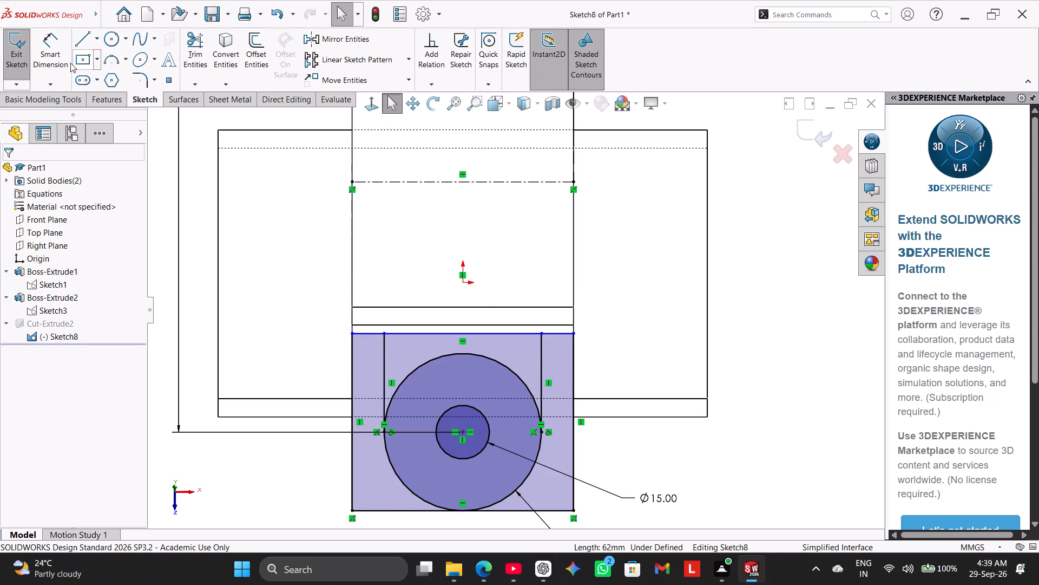
Dimension the rectangle's upper line 45 mm from the horizontal centerline.
{"action": "left_click_drag", "start_coordinate": [58, 51], "coordinate": [69, 71]}
{"action": "left_click", "coordinate": [431, 331]}
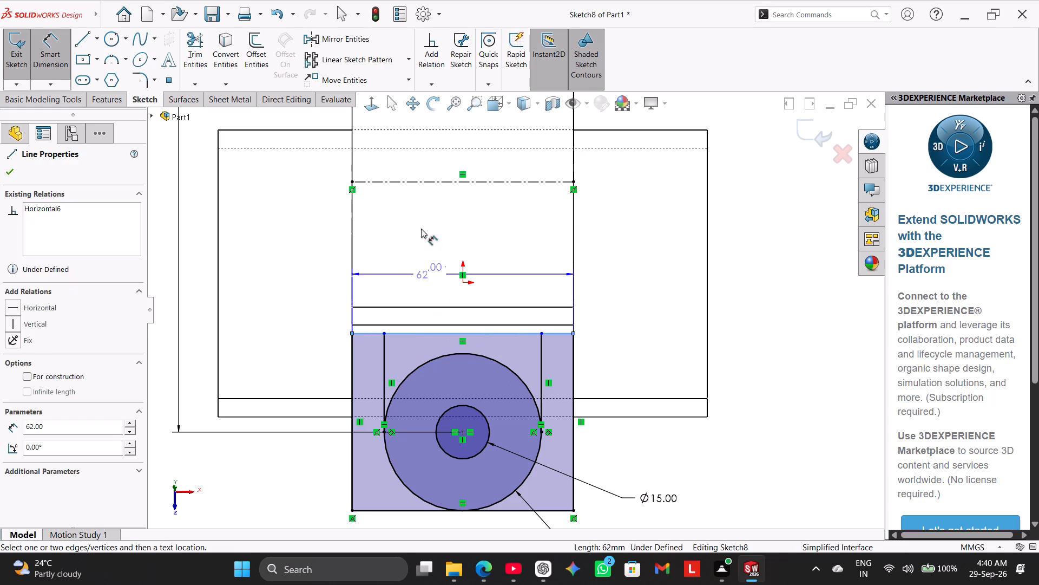
{"action": "left_click", "coordinate": [421, 183]}
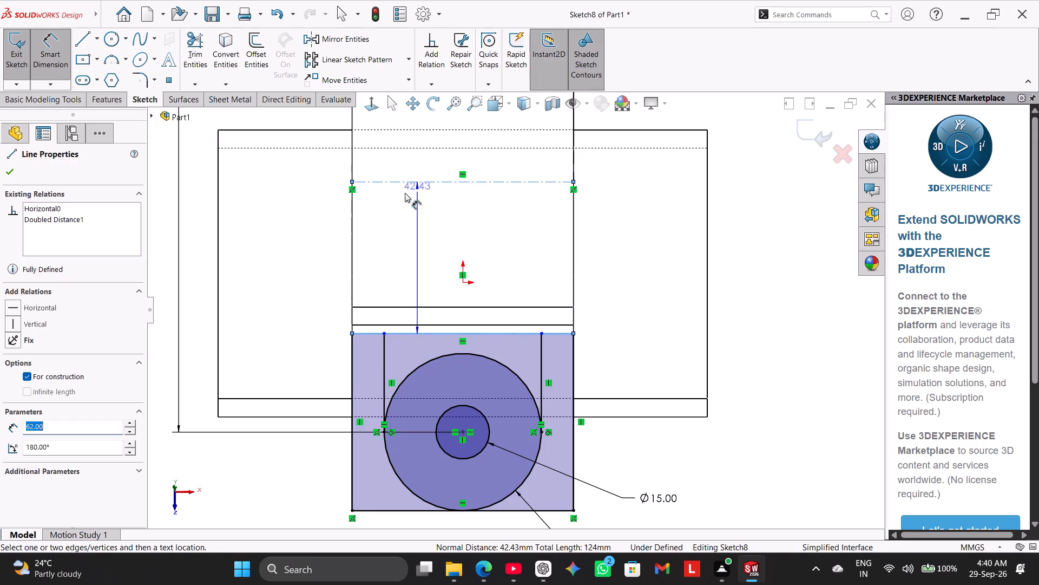
{"action": "left_click", "coordinate": [286, 242]}
{"action": "key", "text": "4"}
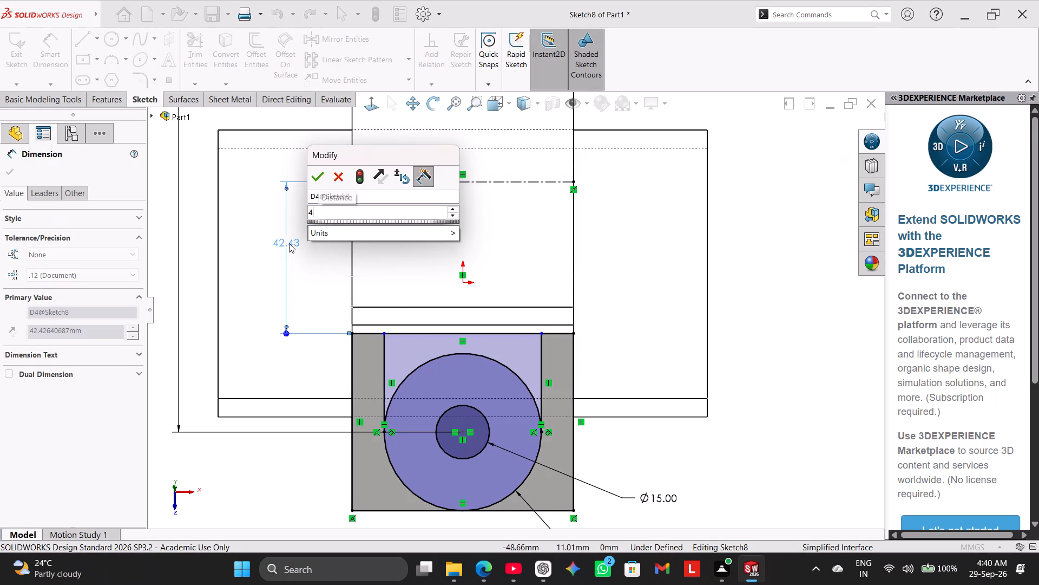
{"action": "key", "text": "5"}
{"action": "key", "text": "Return"}
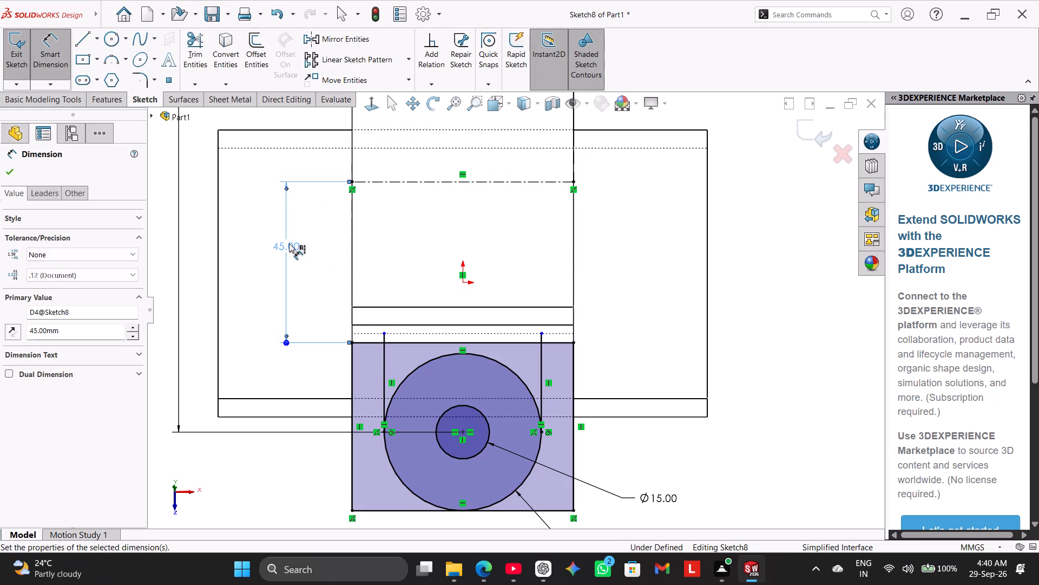
{"action": "right_click", "coordinate": [761, 275]}
{"action": "left_click", "coordinate": [791, 309]}
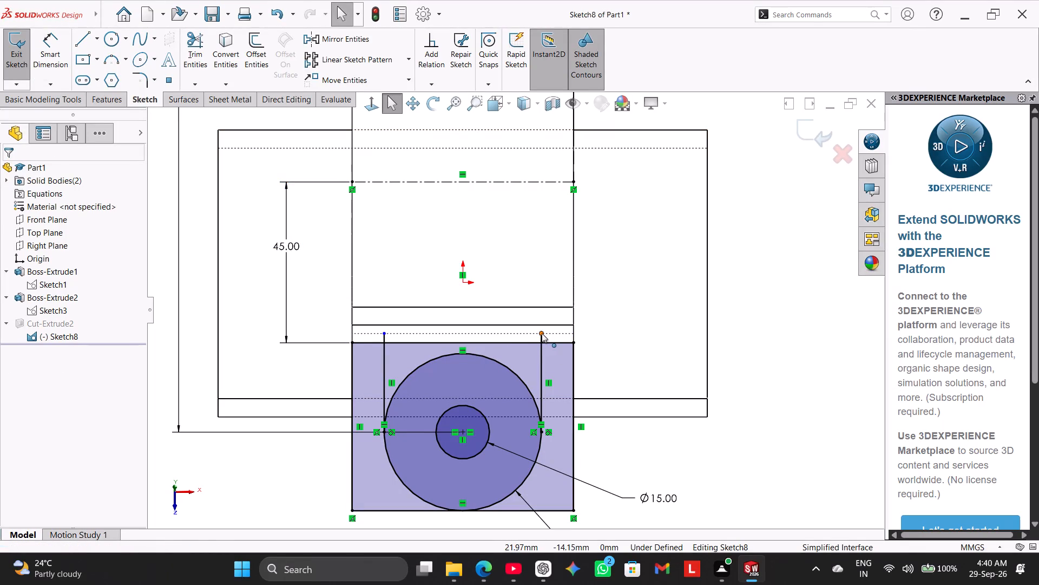
Pull the upper ends of the two inner vertical lines down and make them coincident with the rectangle's upper line.
{"action": "left_click_drag", "start_coordinate": [542, 333], "coordinate": [542, 345]}
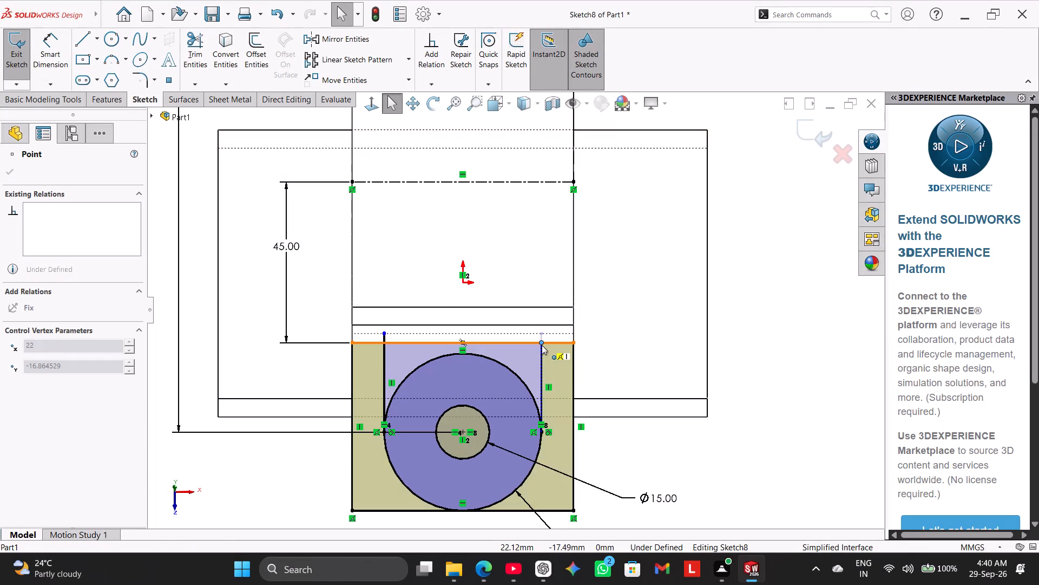
{"action": "left_click_drag", "start_coordinate": [542, 345], "coordinate": [521, 349]}
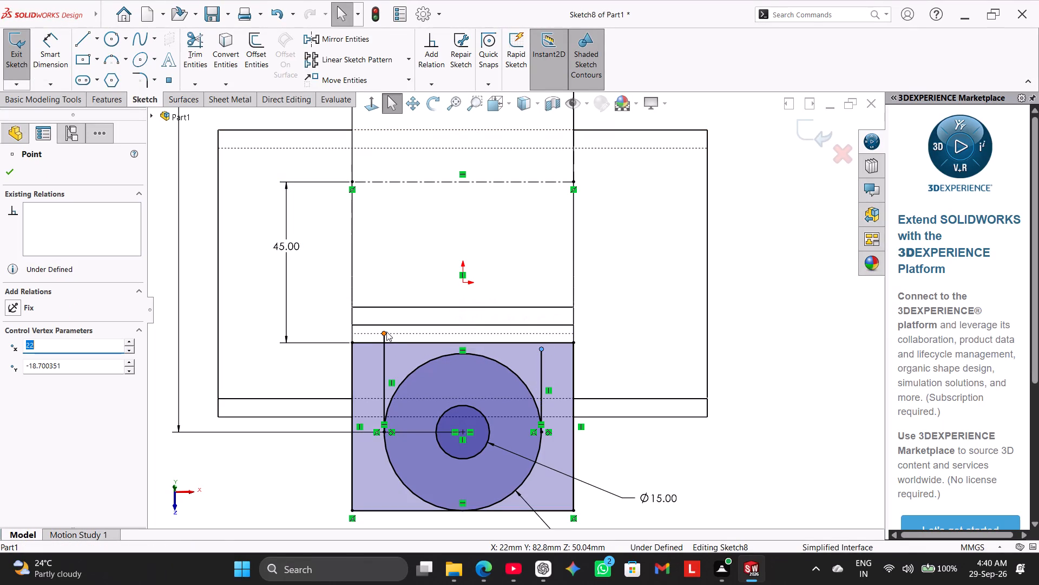
{"action": "left_click_drag", "start_coordinate": [385, 331], "coordinate": [387, 342]}
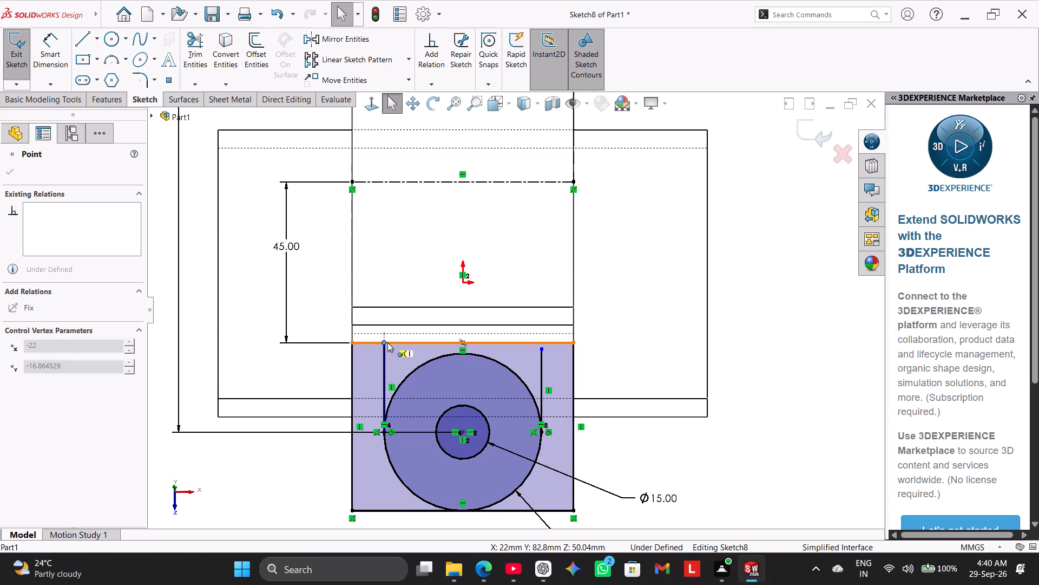
{"action": "left_click_drag", "start_coordinate": [387, 342], "coordinate": [383, 347]}
{"action": "left_click", "coordinate": [240, 473]}
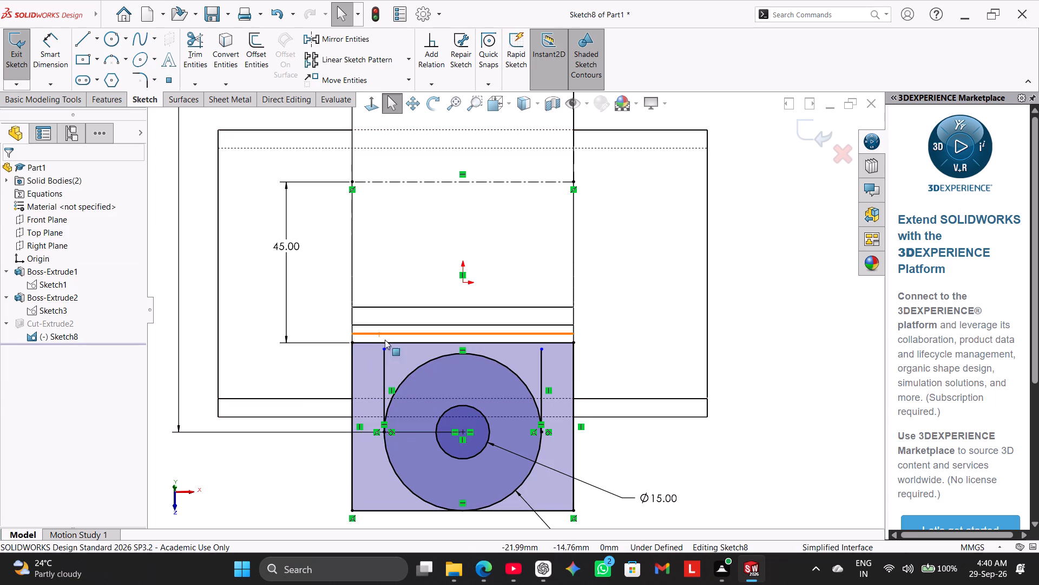
{"action": "left_click", "coordinate": [383, 347]}
{"action": "left_click", "coordinate": [383, 344], "text": "ctrl"}
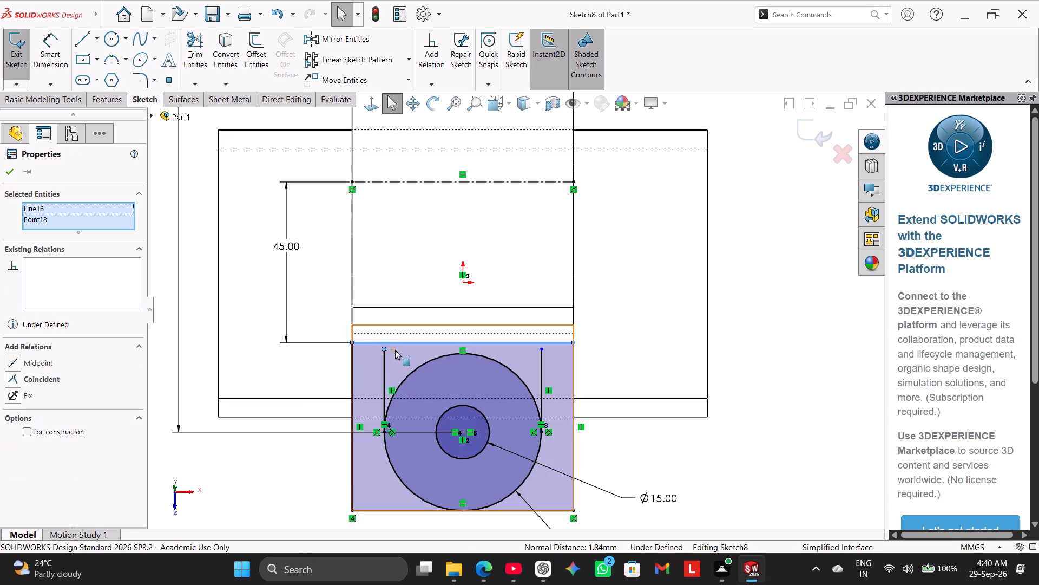
{"action": "left_click", "coordinate": [433, 292]}
{"action": "left_click", "coordinate": [738, 326]}
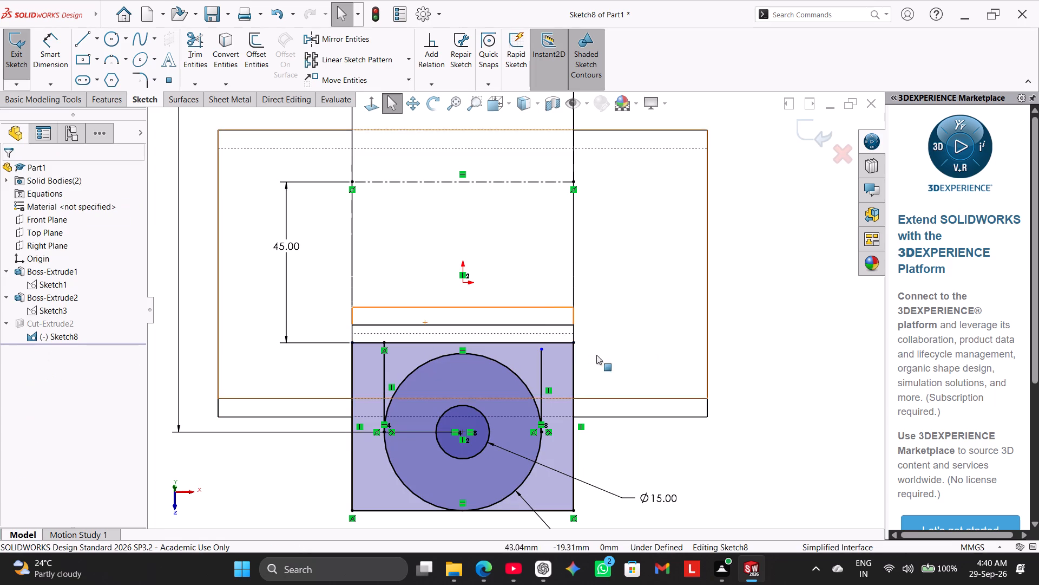
{"action": "left_click", "coordinate": [541, 350]}
{"action": "left_click", "coordinate": [536, 341], "text": "ctrl"}
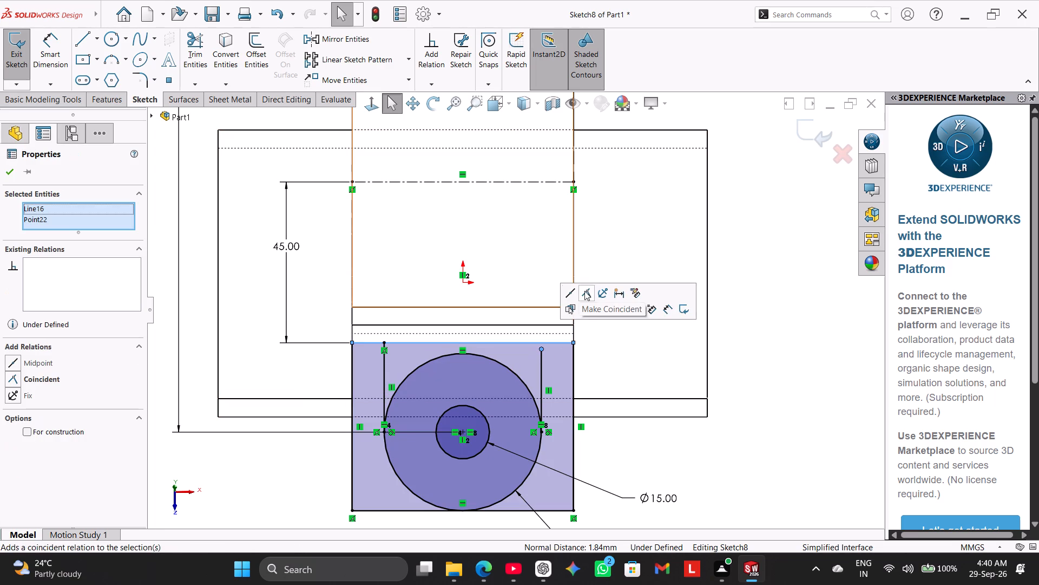
{"action": "left_click", "coordinate": [586, 291]}
{"action": "left_click", "coordinate": [781, 331]}
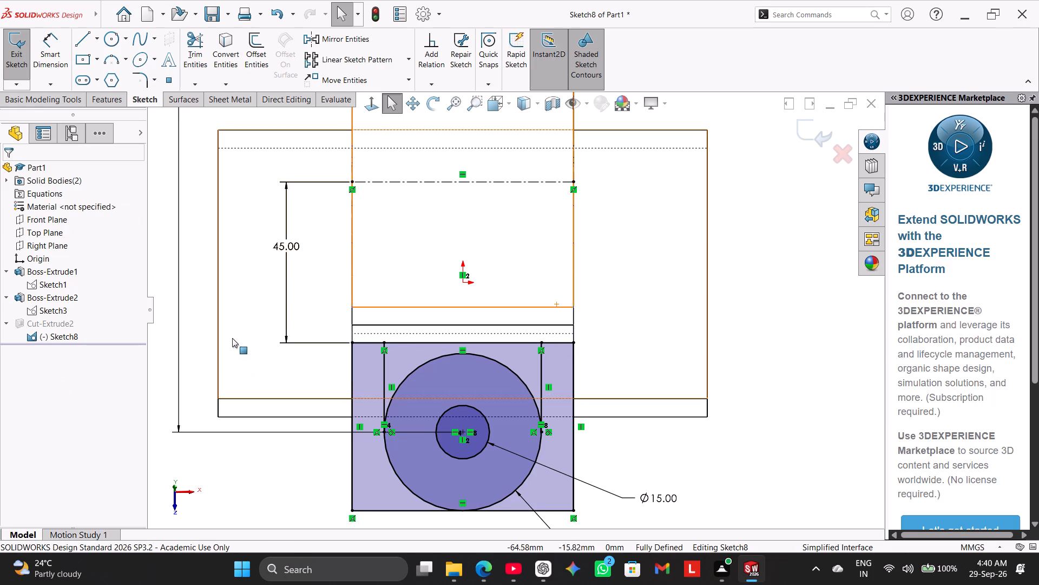
Exit the sketch to rebuild the arm-end cut.
{"action": "scroll", "coordinate": [239, 343], "scroll_direction": "up", "scroll_amount": 1}
{"action": "left_click", "coordinate": [15, 58]}
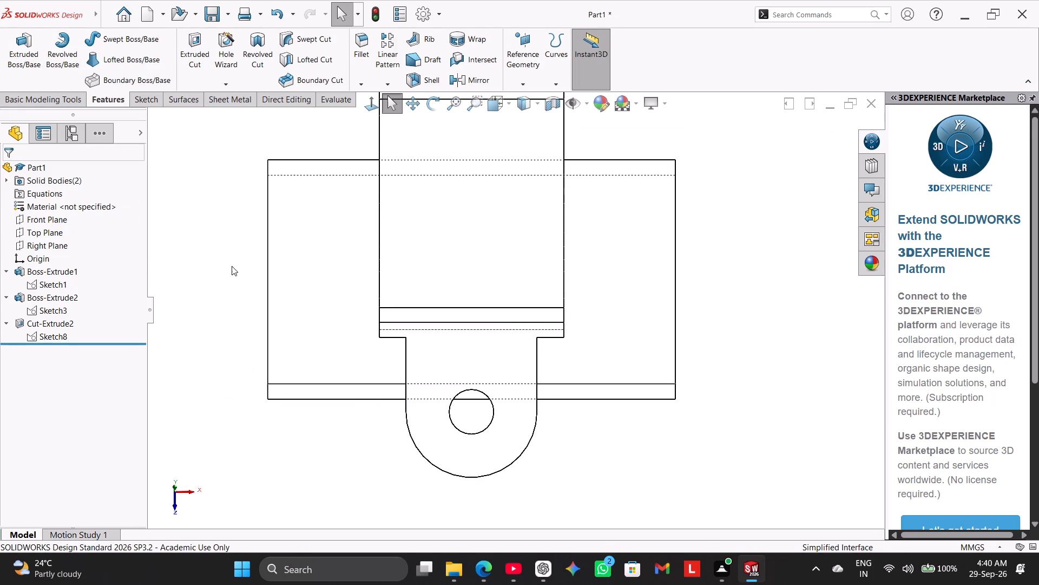
Switch the model display to Shaded With Edges.
{"action": "middle_click_drag", "start_coordinate": [220, 320], "coordinate": [179, 298]}
{"action": "scroll", "coordinate": [236, 329], "scroll_direction": "up", "scroll_amount": 3}
{"action": "left_click", "coordinate": [236, 330]}
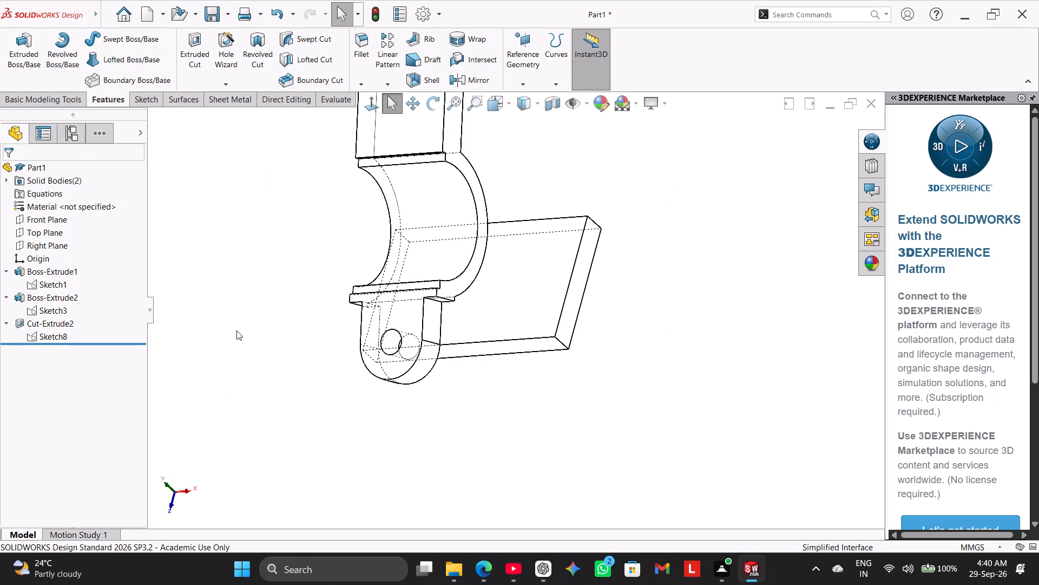
{"action": "left_click", "coordinate": [536, 103]}
{"action": "left_click", "coordinate": [528, 126]}
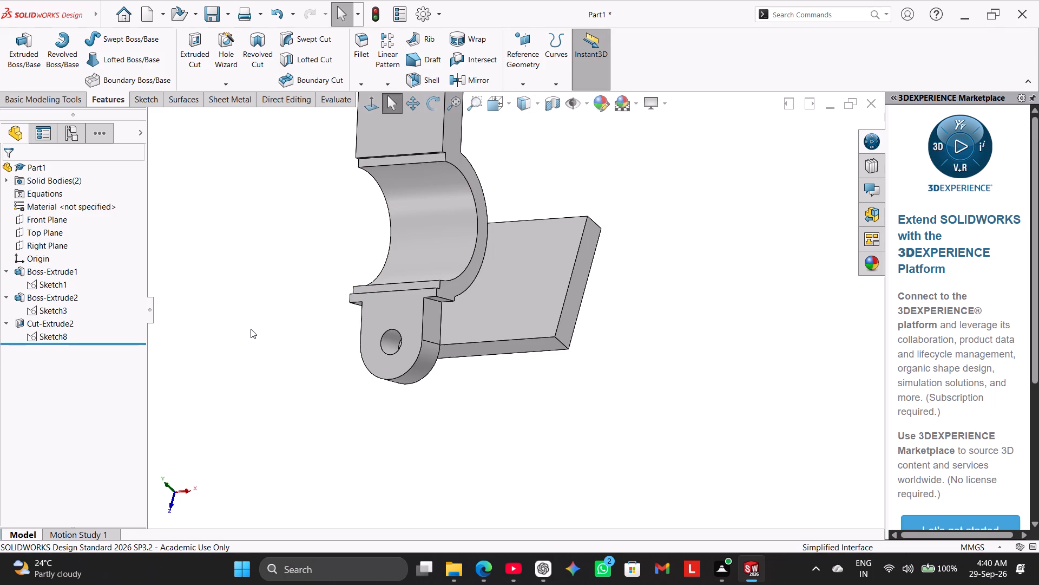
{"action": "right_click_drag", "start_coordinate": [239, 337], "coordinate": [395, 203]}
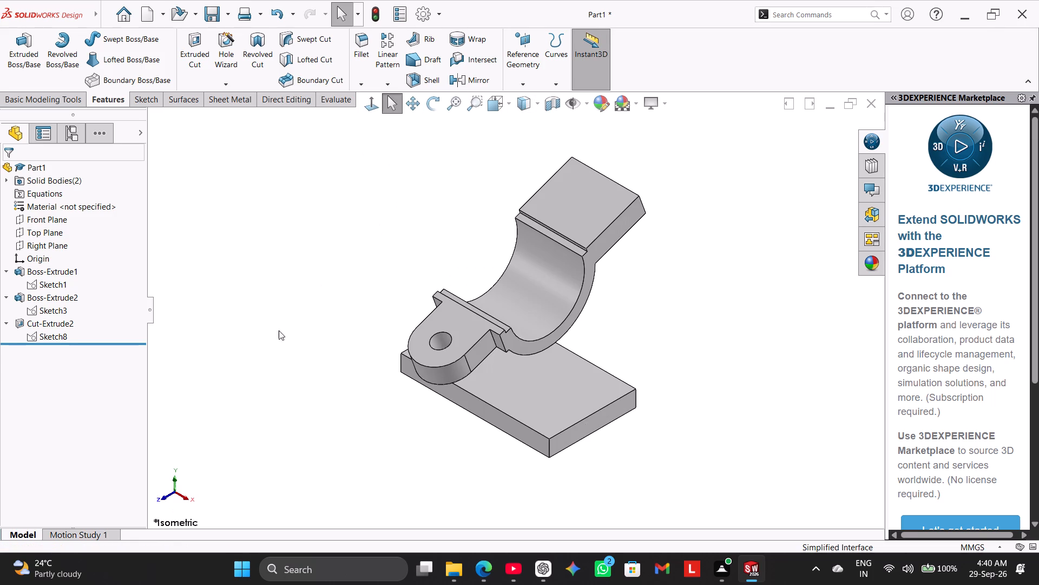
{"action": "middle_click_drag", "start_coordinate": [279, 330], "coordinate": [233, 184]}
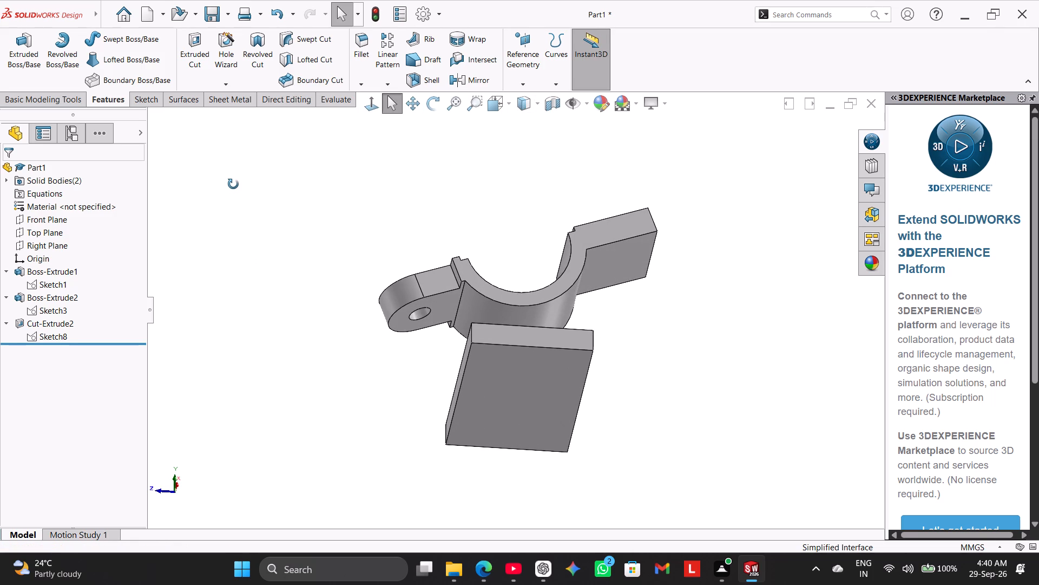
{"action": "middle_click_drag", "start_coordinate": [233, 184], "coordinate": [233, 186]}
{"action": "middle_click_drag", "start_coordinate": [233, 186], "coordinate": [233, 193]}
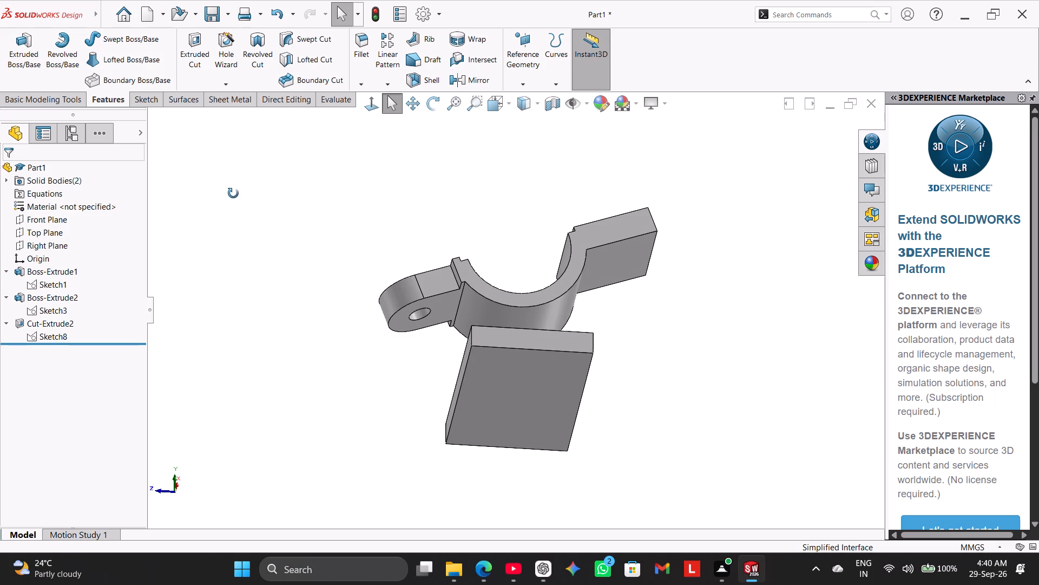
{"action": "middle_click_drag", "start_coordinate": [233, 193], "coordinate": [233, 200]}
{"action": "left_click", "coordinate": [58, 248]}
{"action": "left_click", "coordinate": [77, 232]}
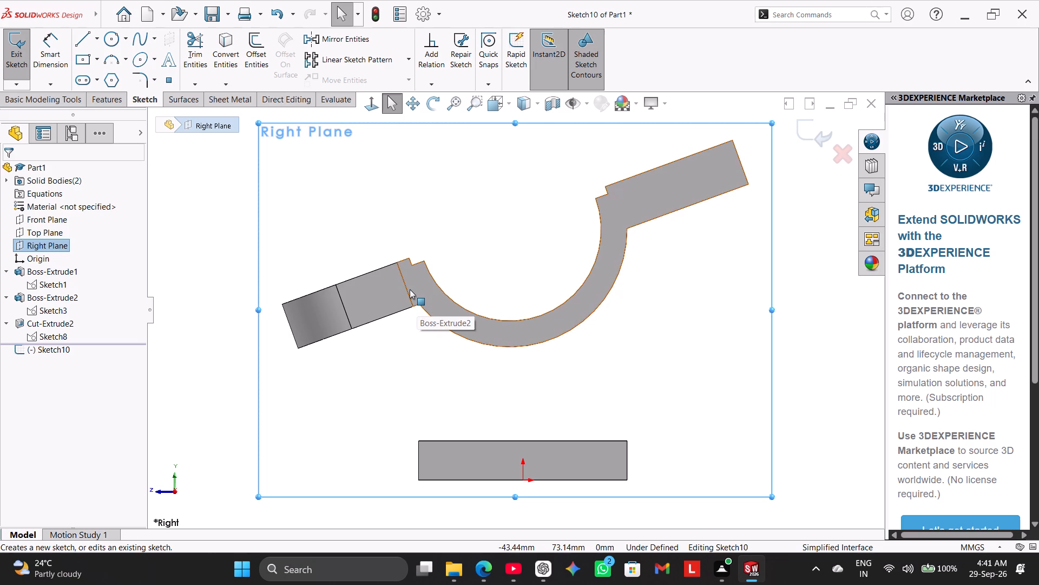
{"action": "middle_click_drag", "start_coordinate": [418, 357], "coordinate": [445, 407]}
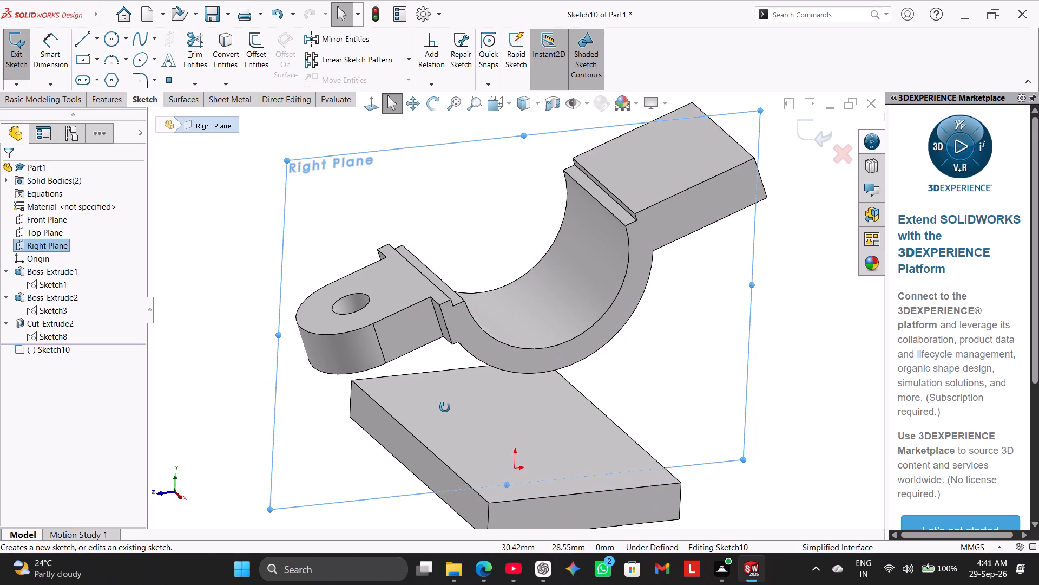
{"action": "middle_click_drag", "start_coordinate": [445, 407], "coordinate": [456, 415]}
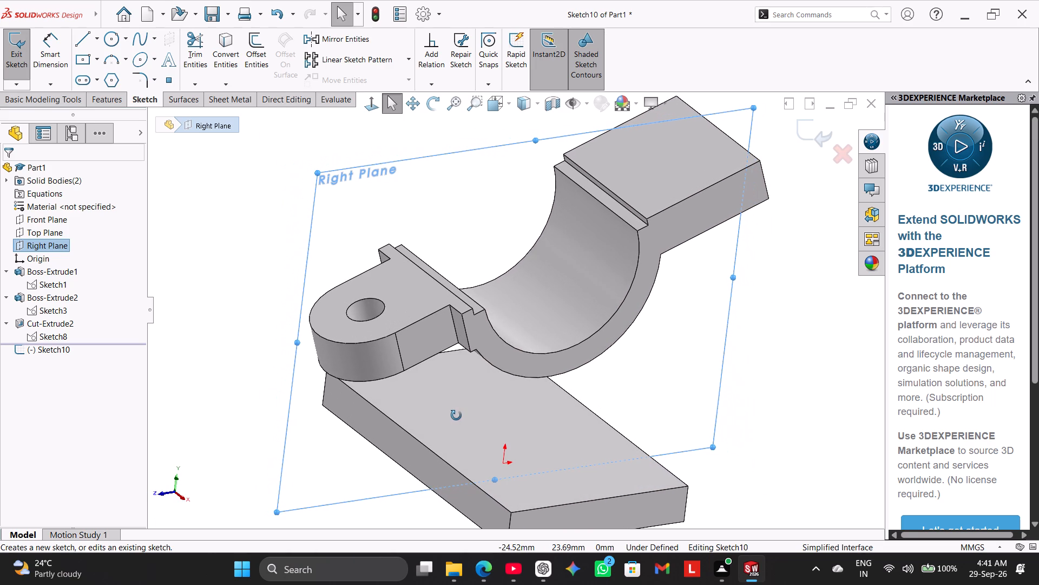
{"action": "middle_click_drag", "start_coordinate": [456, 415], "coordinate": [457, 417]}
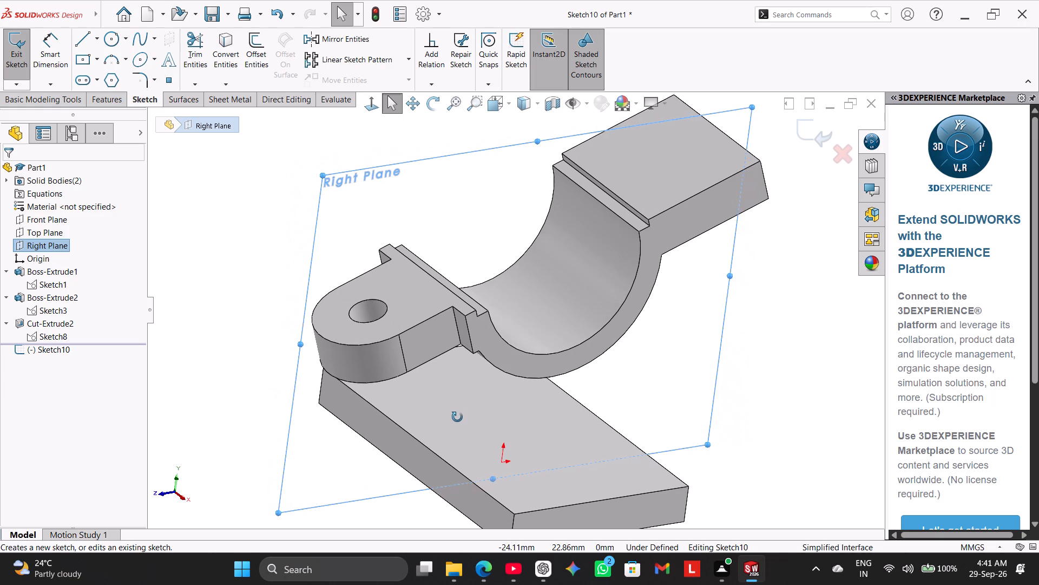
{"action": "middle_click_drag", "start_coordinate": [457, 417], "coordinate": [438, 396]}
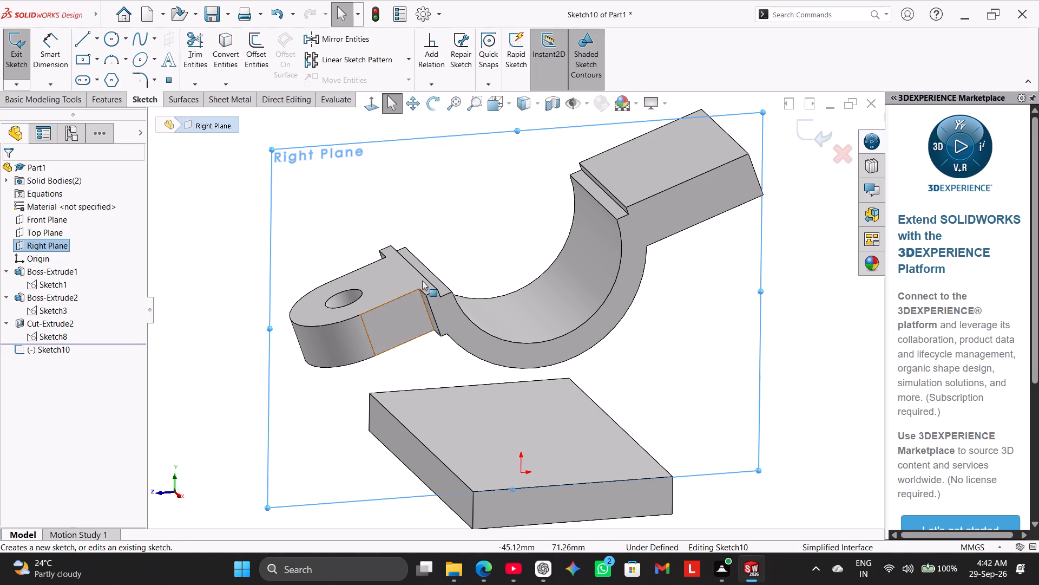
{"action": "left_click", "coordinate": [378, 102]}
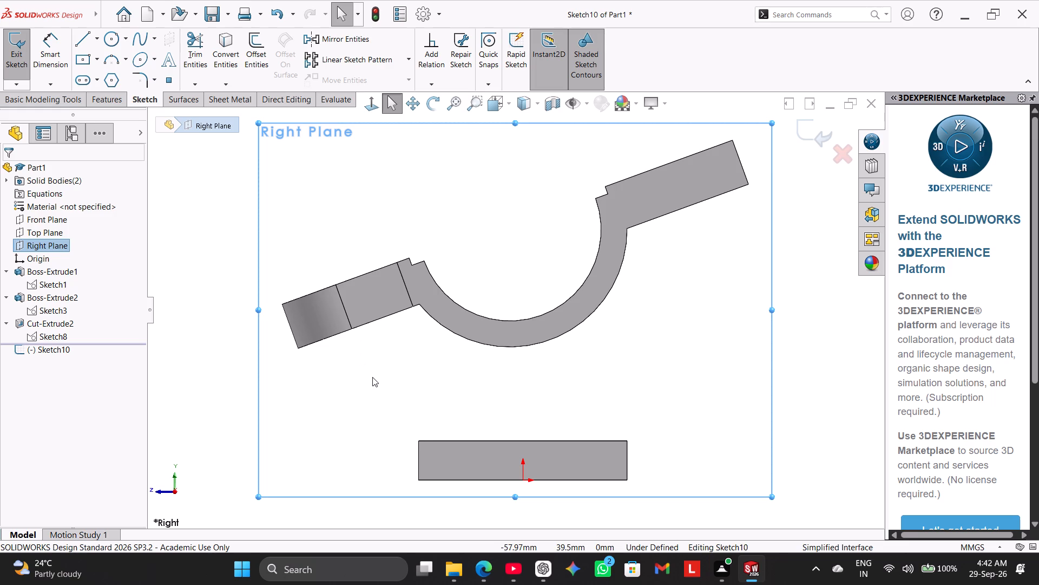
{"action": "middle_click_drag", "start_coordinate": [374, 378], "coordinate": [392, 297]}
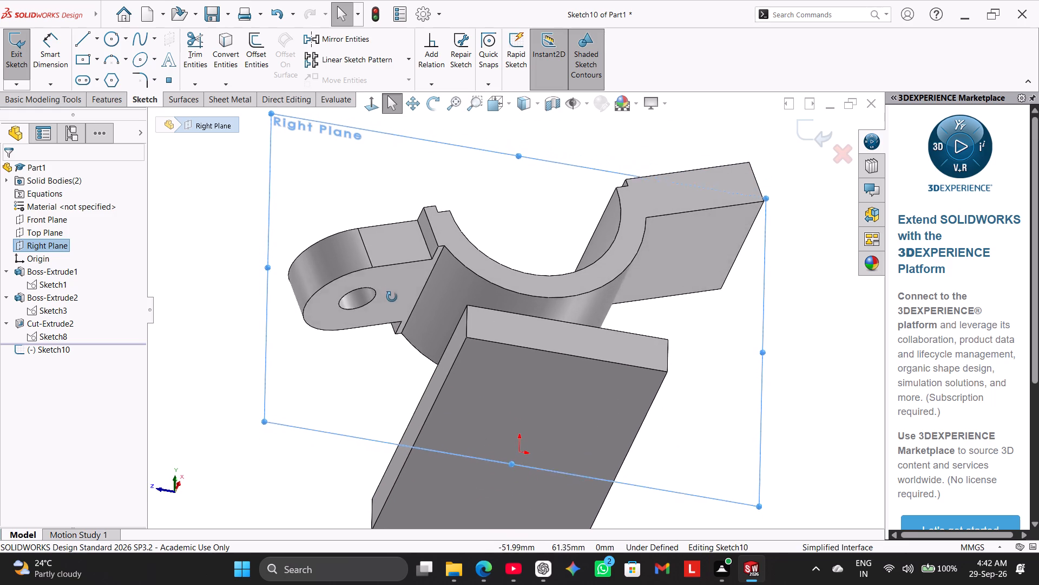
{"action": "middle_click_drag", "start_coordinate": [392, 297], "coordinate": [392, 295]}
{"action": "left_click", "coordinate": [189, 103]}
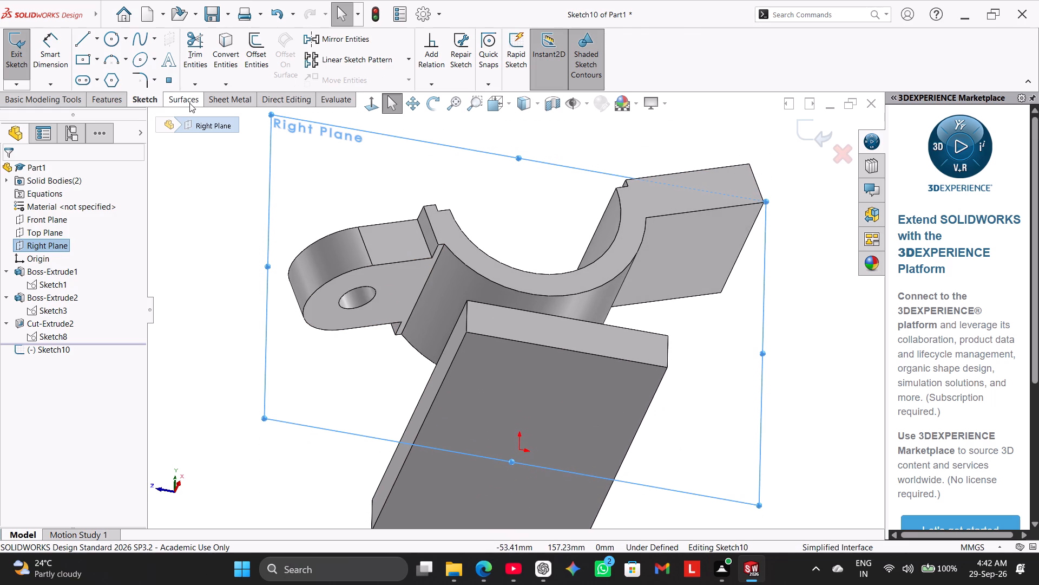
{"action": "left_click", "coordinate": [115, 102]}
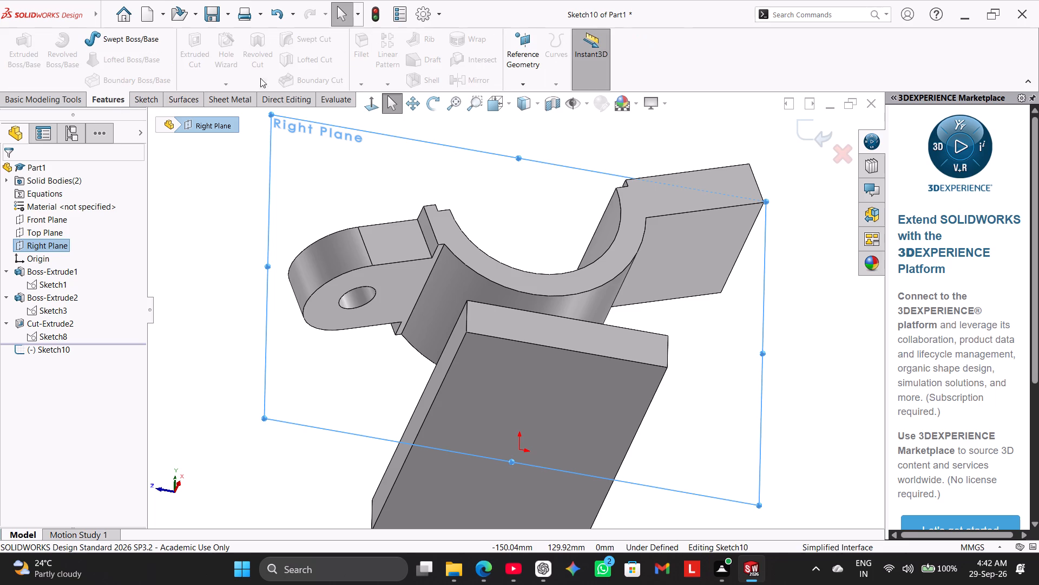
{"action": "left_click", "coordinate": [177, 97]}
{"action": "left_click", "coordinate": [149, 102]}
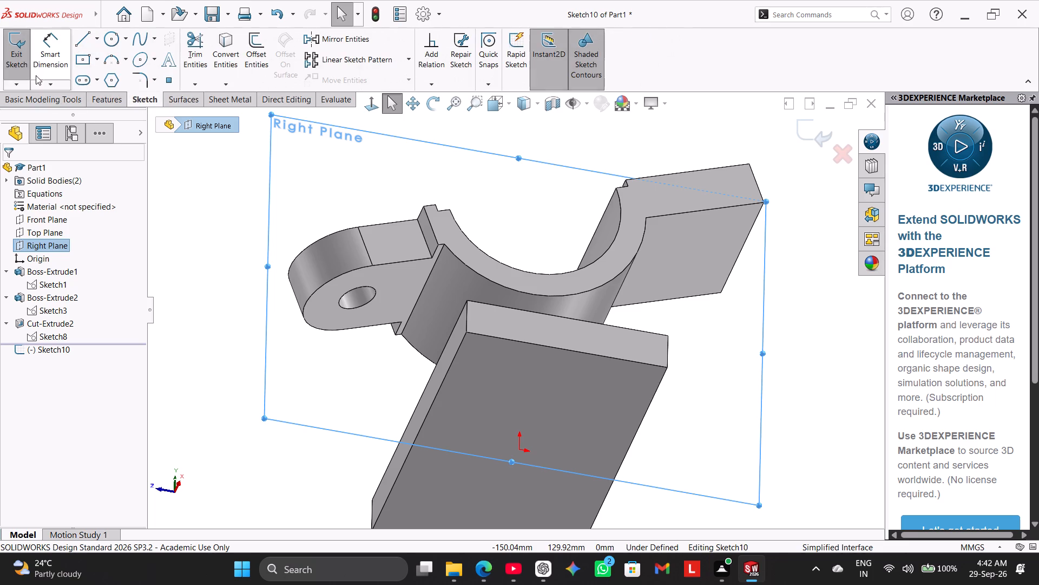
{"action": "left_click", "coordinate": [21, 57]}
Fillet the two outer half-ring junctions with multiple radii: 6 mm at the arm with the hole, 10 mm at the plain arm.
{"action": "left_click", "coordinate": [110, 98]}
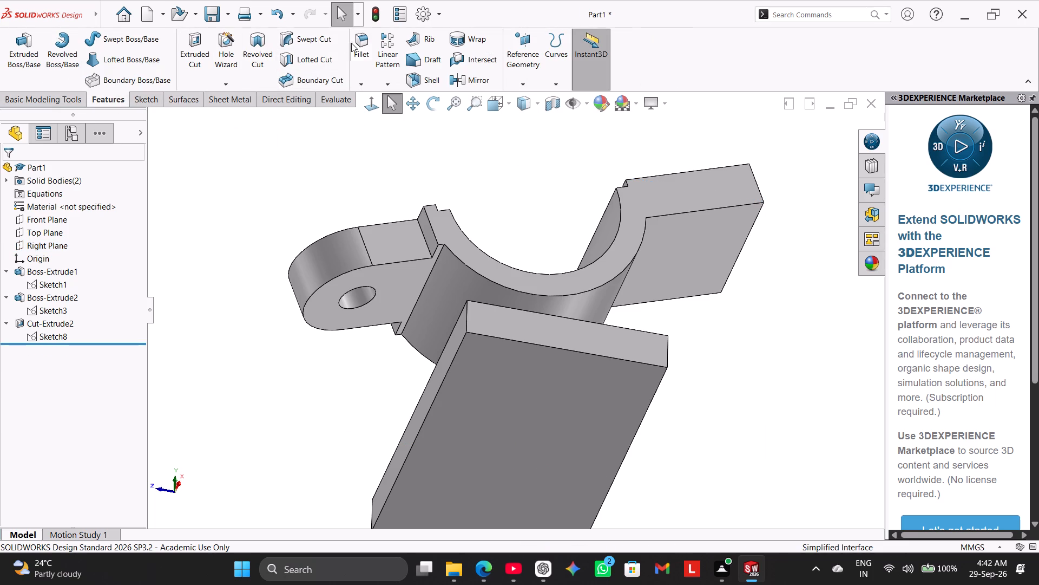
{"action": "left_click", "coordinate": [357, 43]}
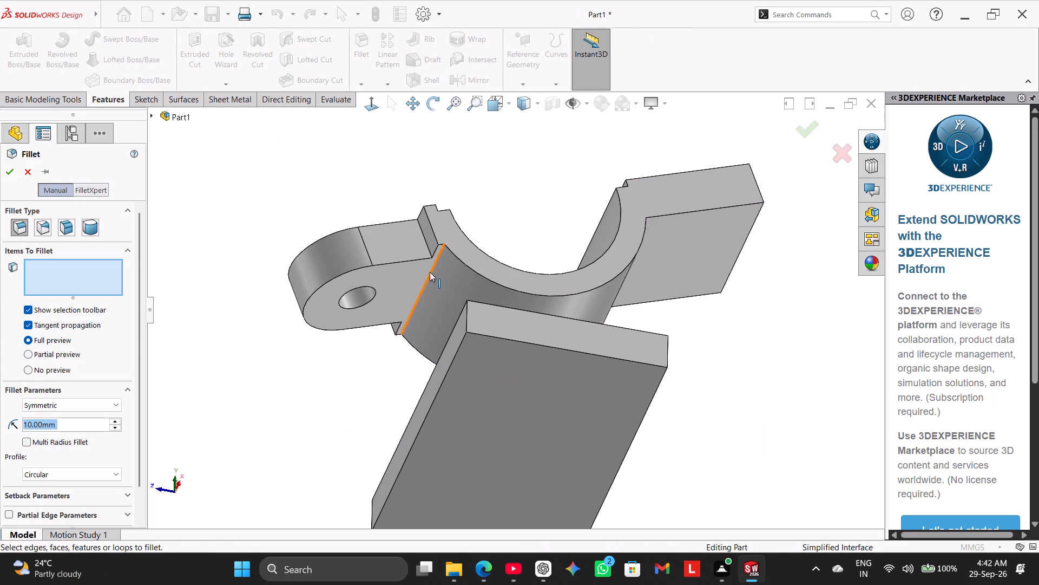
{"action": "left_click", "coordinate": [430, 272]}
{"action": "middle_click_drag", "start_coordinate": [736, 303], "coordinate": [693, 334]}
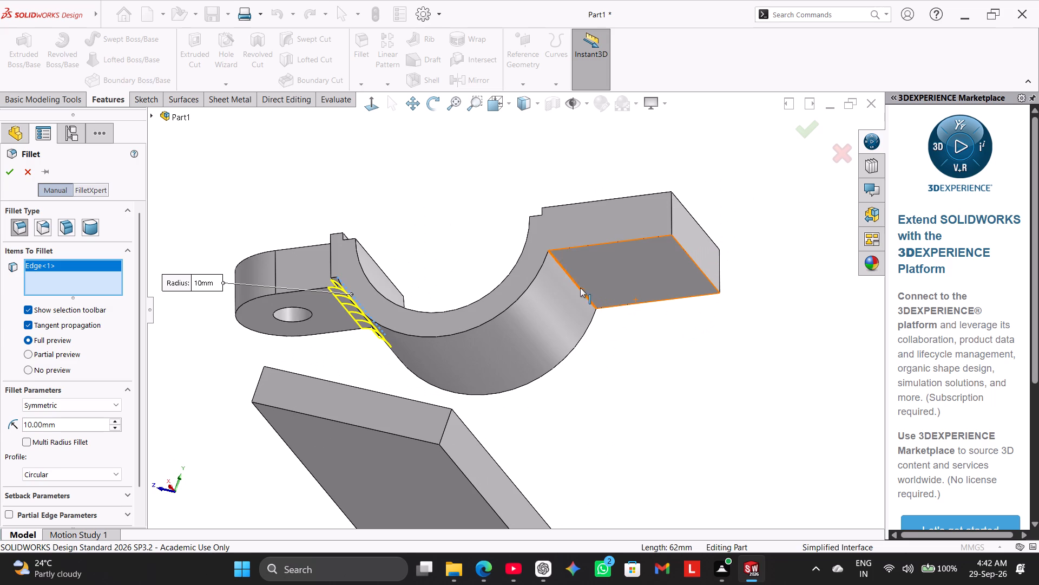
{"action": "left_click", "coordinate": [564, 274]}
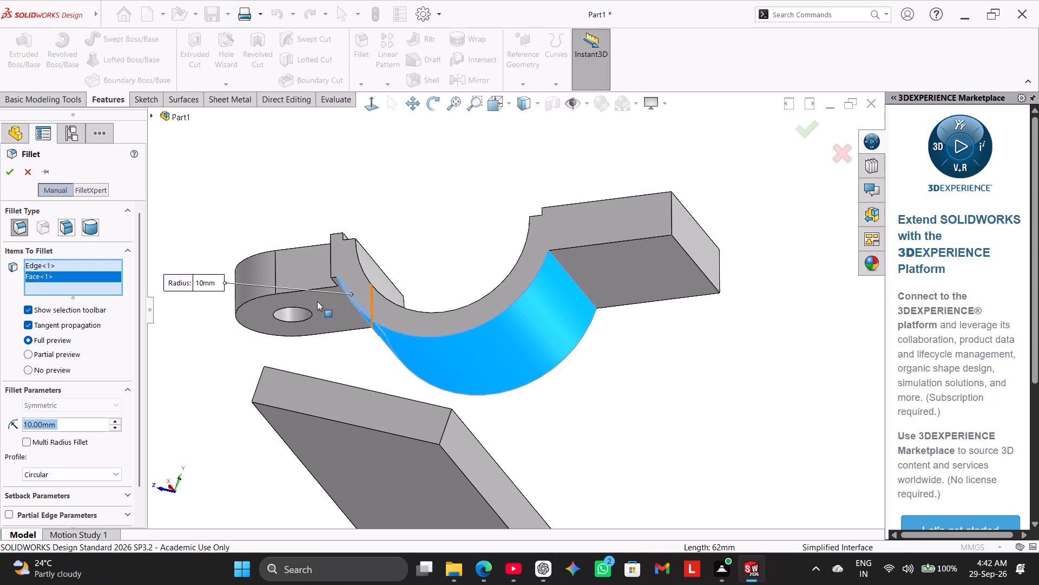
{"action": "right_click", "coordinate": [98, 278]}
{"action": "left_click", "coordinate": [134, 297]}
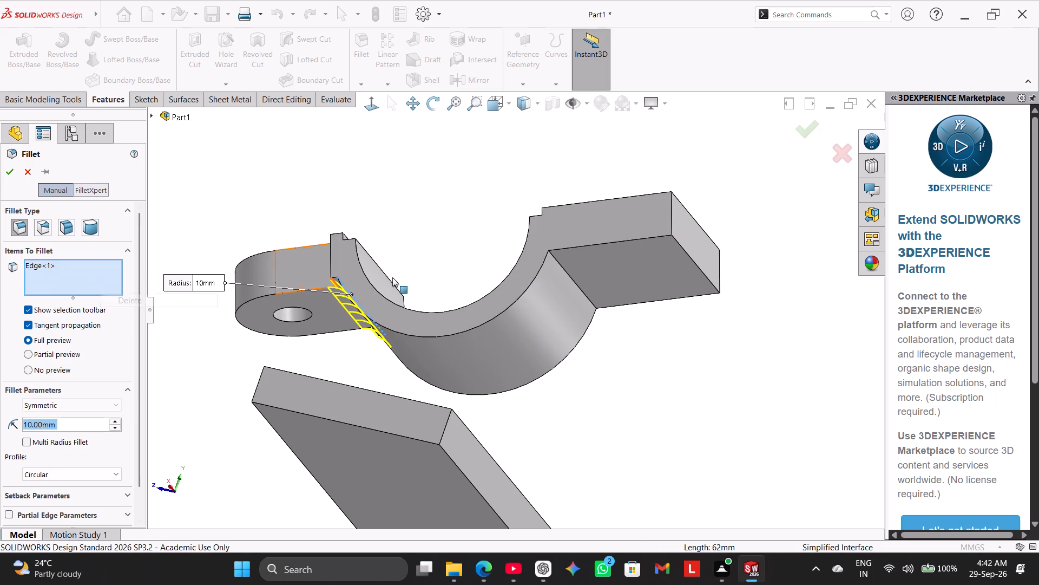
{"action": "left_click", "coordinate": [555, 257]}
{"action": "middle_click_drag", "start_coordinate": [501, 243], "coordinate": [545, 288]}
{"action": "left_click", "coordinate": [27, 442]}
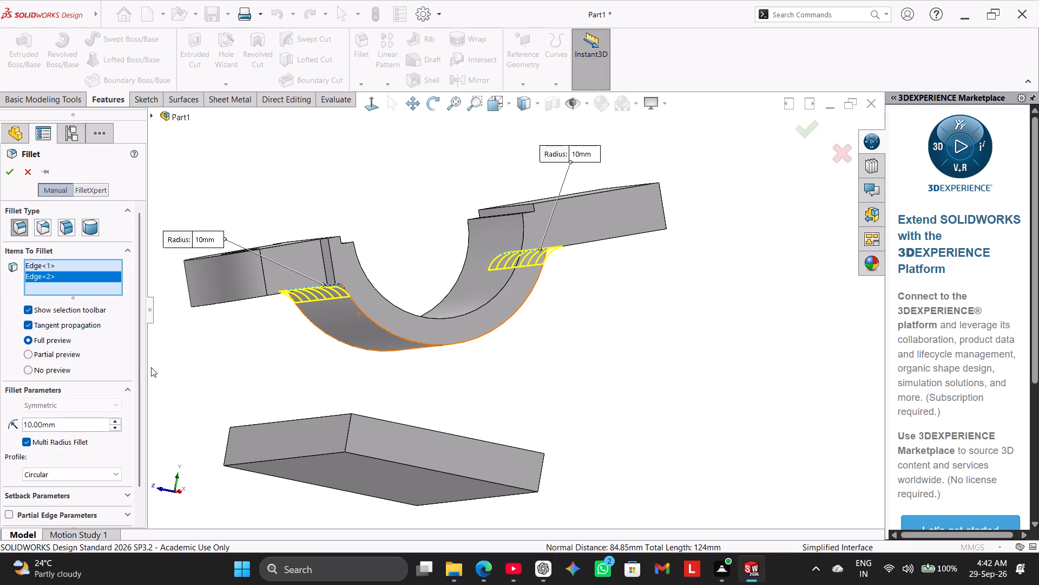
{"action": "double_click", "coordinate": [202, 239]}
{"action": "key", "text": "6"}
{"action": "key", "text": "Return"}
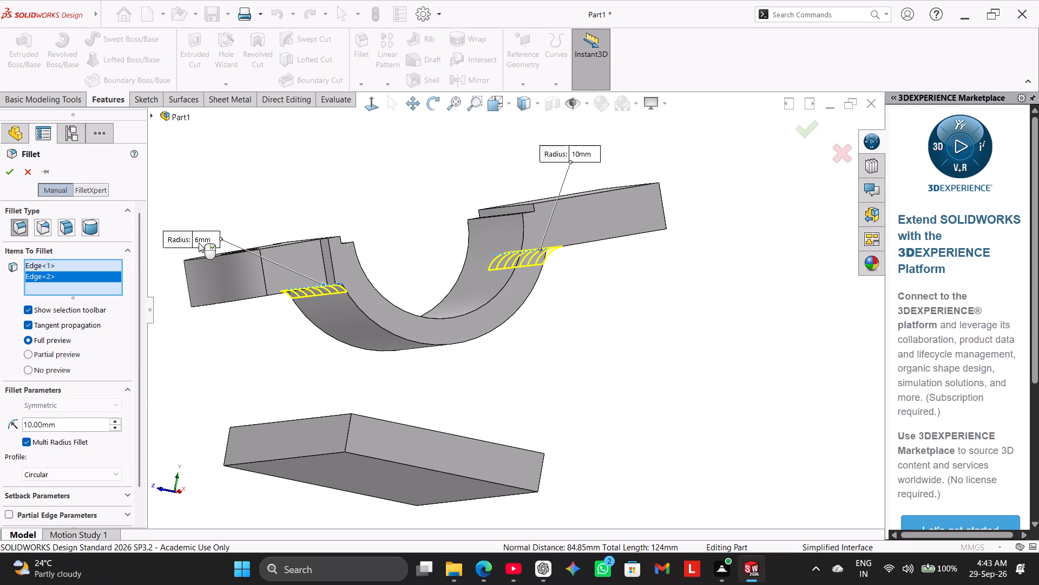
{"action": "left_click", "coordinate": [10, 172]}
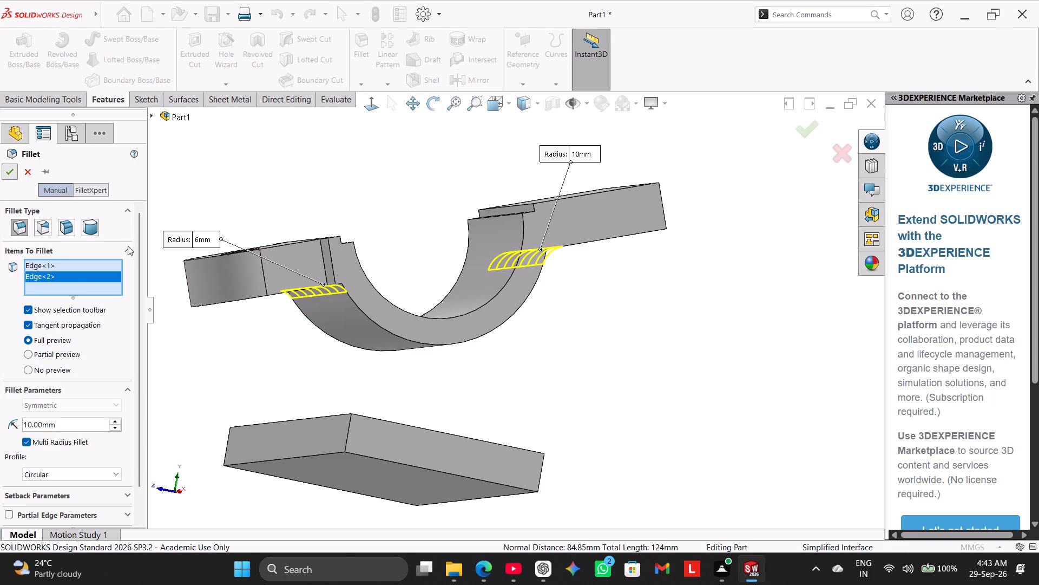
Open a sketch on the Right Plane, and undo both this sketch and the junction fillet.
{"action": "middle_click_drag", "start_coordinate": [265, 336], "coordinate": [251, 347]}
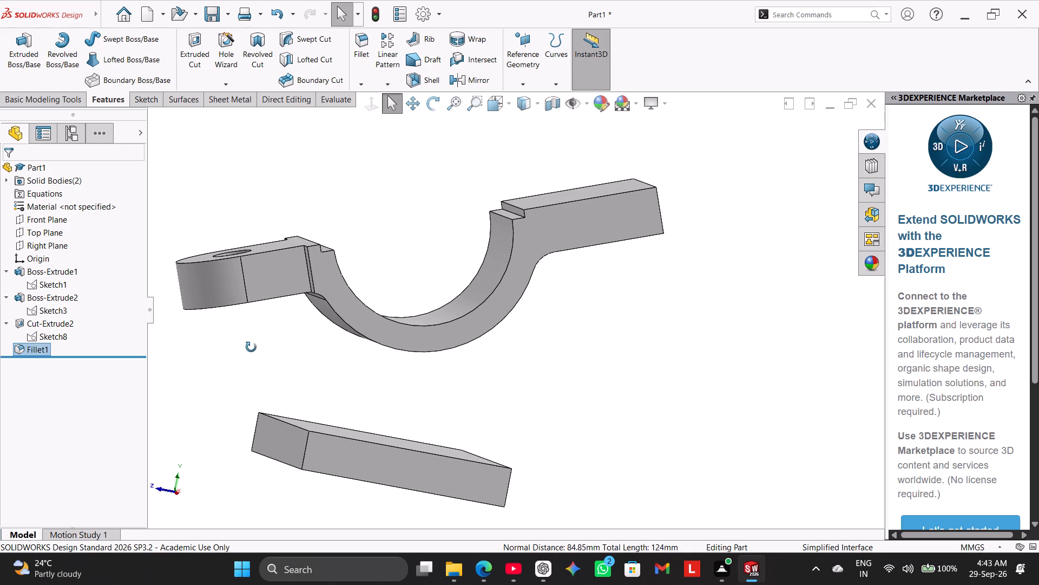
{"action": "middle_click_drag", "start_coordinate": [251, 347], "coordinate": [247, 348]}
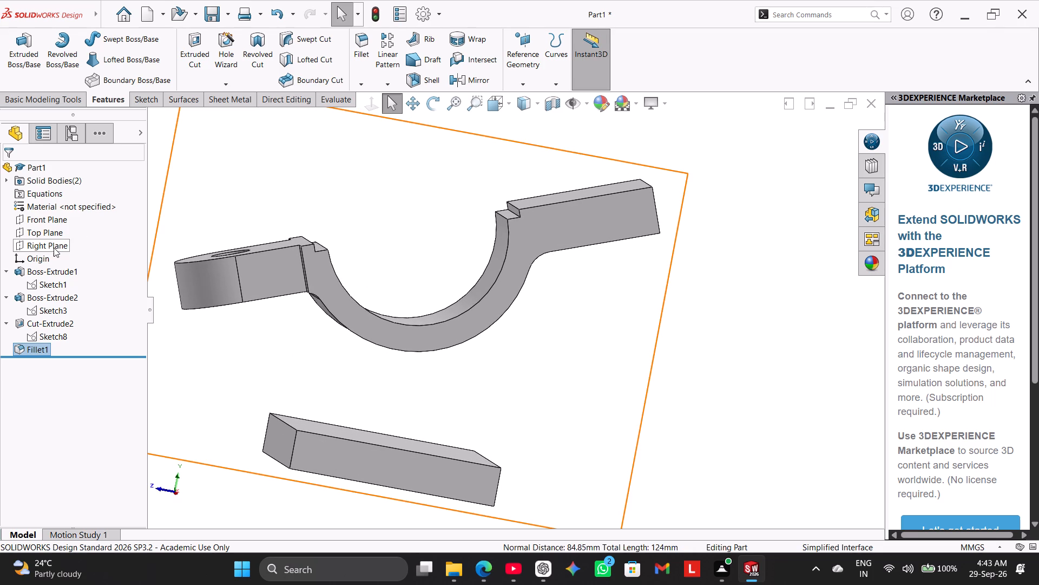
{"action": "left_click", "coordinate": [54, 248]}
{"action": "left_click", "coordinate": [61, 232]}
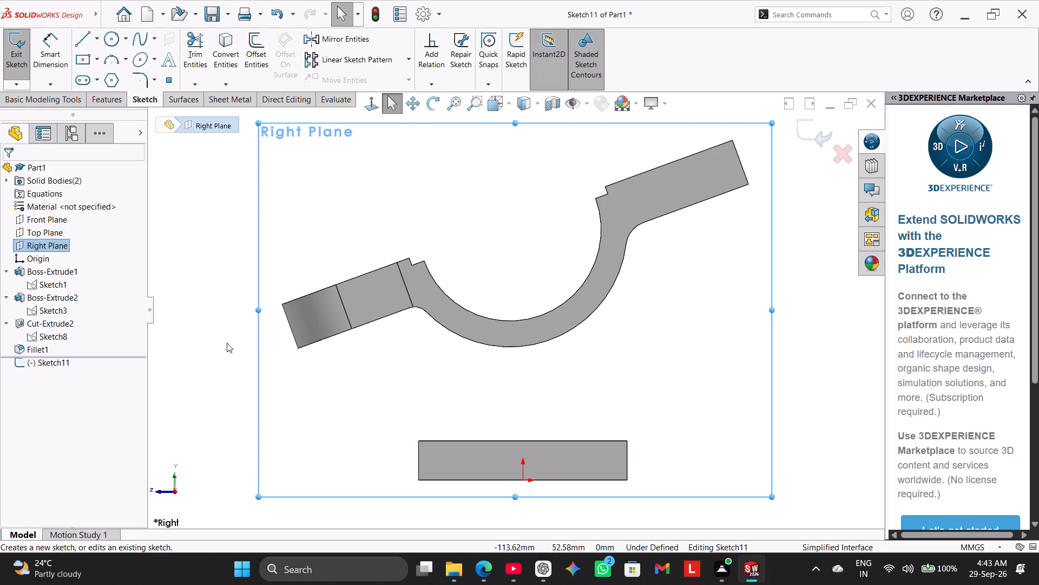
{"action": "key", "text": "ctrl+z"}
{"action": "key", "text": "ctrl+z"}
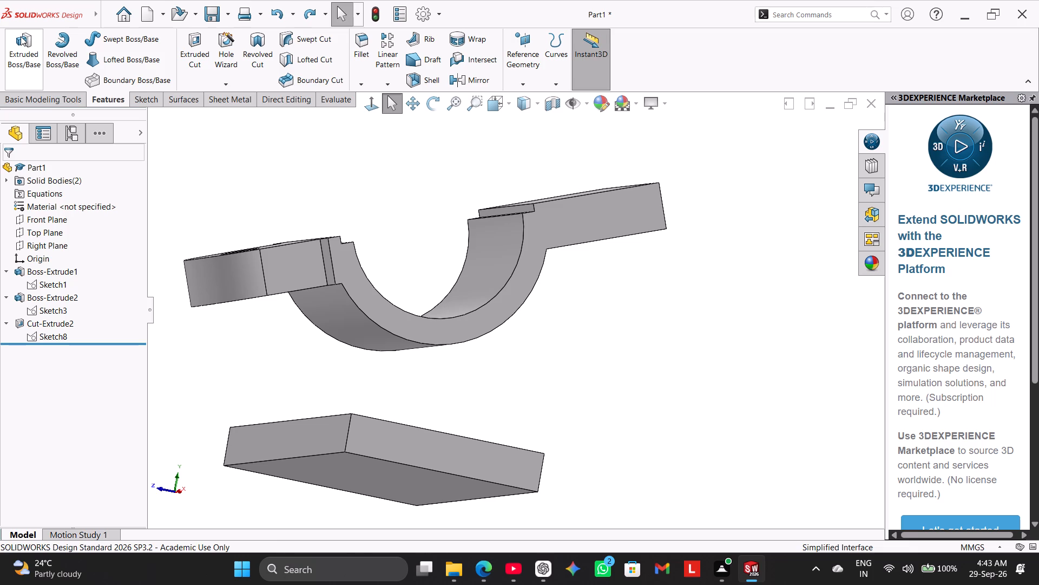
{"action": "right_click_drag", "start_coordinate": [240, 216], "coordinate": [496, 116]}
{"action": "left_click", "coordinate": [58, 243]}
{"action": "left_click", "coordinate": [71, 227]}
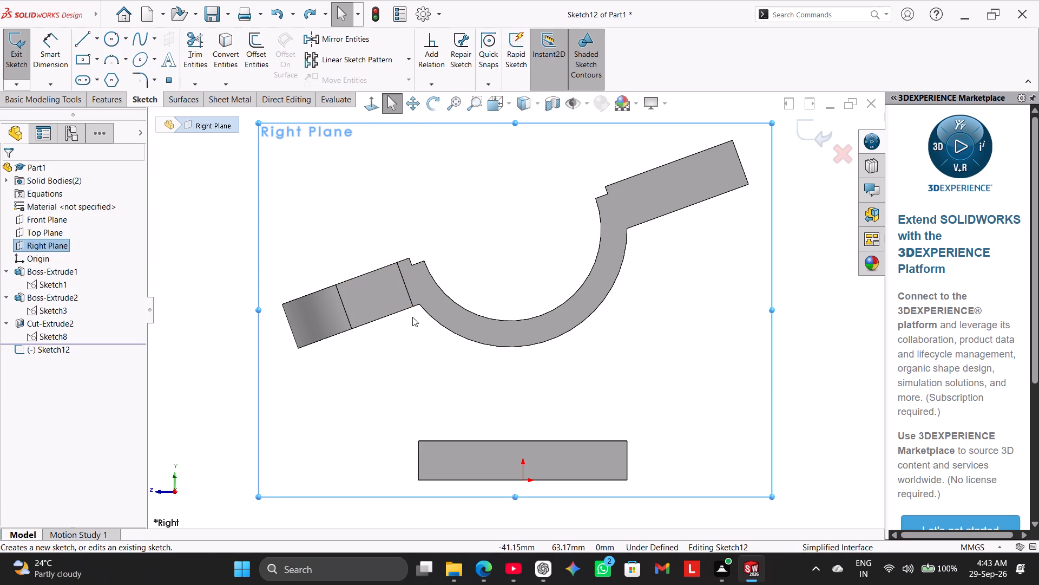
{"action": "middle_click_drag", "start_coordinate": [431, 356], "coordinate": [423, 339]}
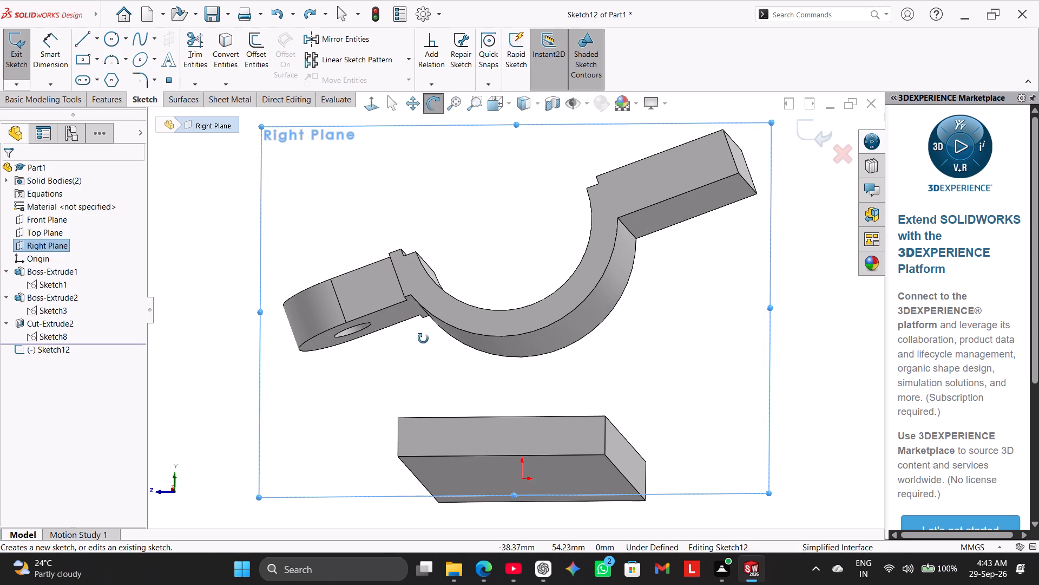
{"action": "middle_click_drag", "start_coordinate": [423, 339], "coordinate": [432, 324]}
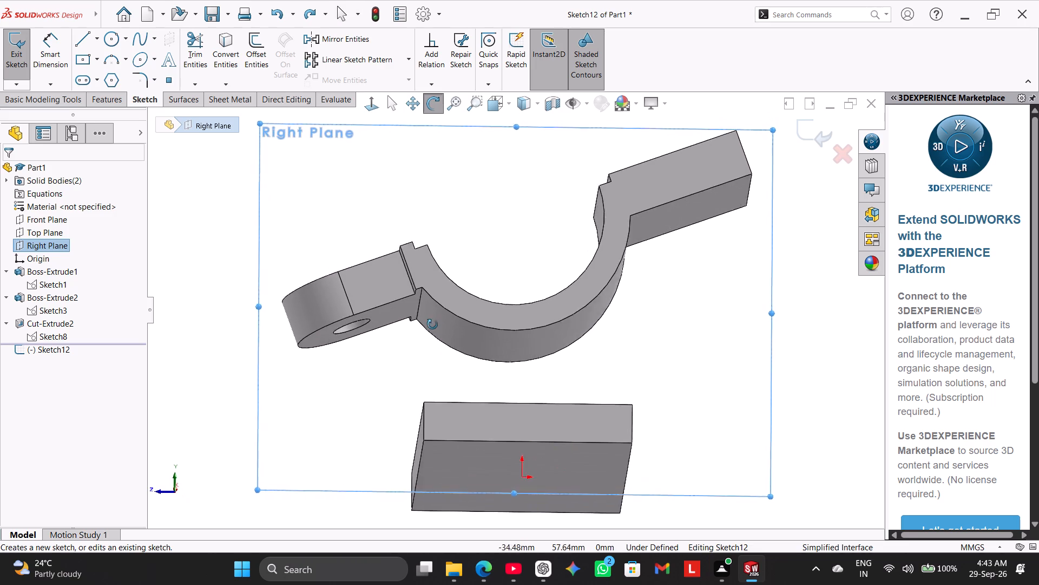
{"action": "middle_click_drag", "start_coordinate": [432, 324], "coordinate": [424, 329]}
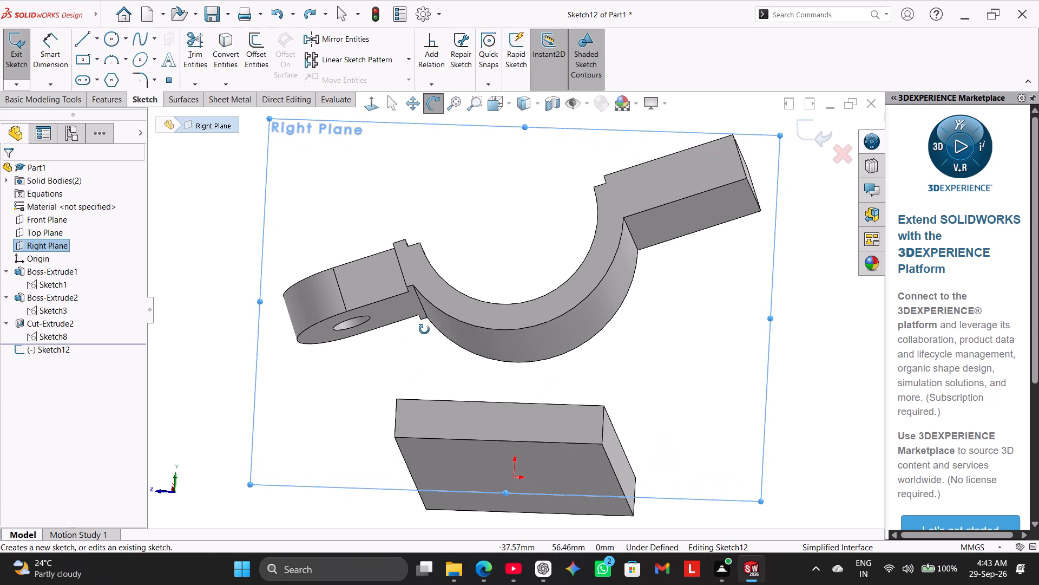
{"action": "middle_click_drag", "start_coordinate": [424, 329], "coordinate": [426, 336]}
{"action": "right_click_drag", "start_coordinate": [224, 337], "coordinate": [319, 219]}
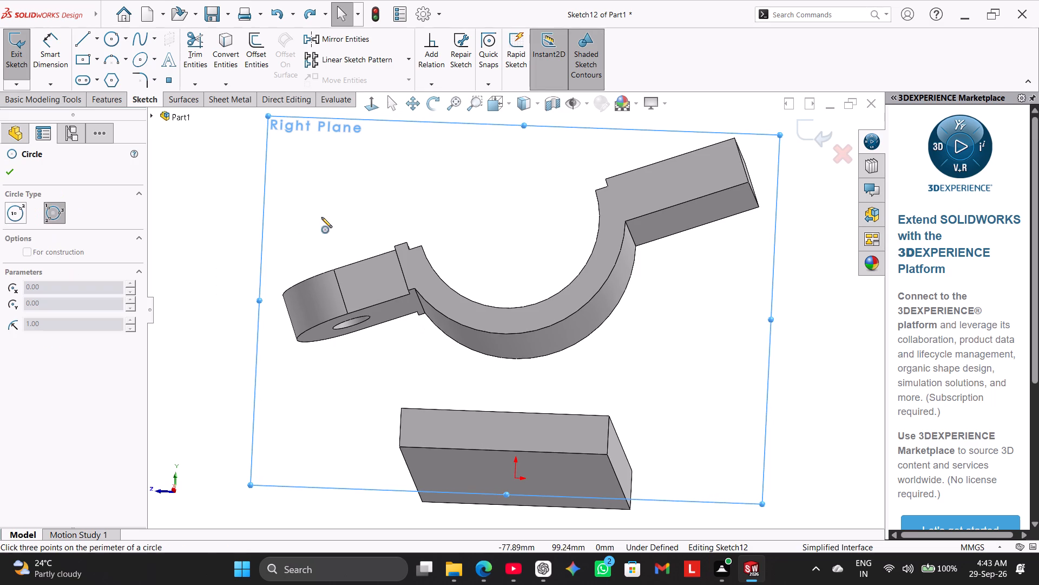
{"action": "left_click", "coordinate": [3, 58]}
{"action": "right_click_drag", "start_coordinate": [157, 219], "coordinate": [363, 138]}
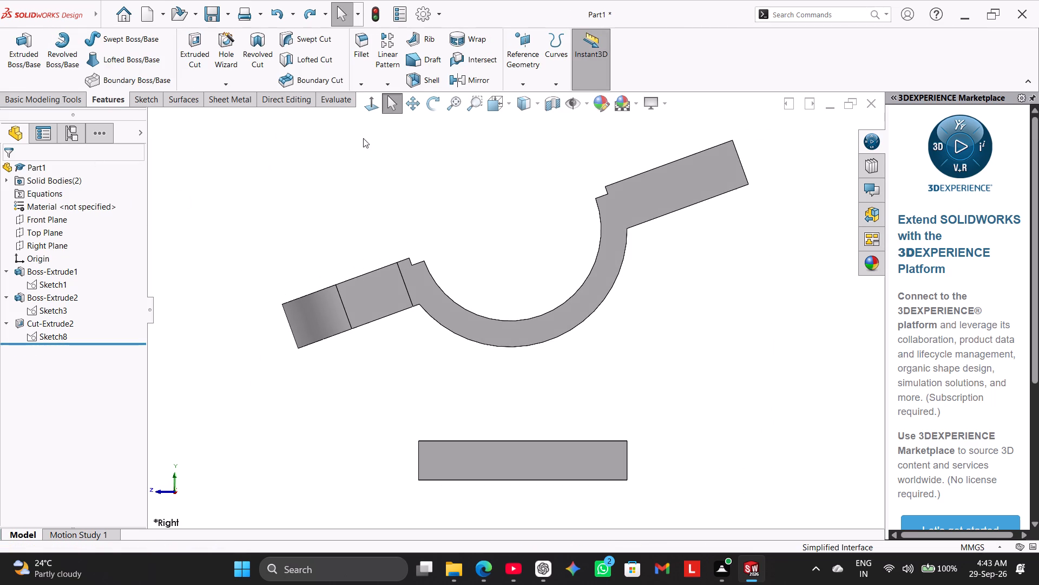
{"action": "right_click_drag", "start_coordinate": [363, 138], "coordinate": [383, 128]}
Start a sketch on the upper face of the holed arm and draw a circle about 13 mm in diameter over the half-ring.
{"action": "middle_click_drag", "start_coordinate": [486, 385], "coordinate": [515, 475]}
{"action": "right_click", "coordinate": [351, 287]}
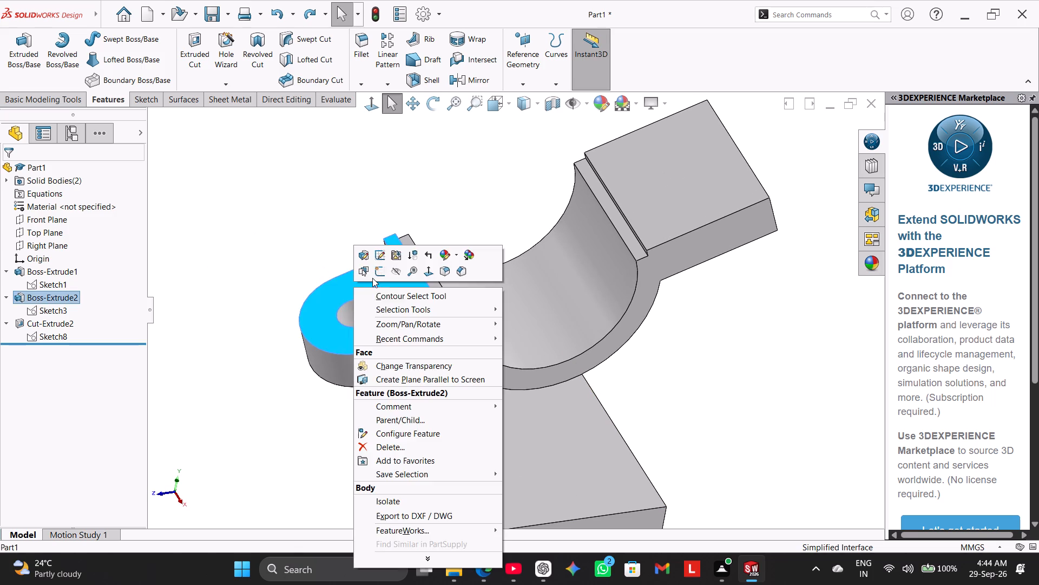
{"action": "left_click", "coordinate": [377, 272]}
{"action": "left_click", "coordinate": [325, 281]}
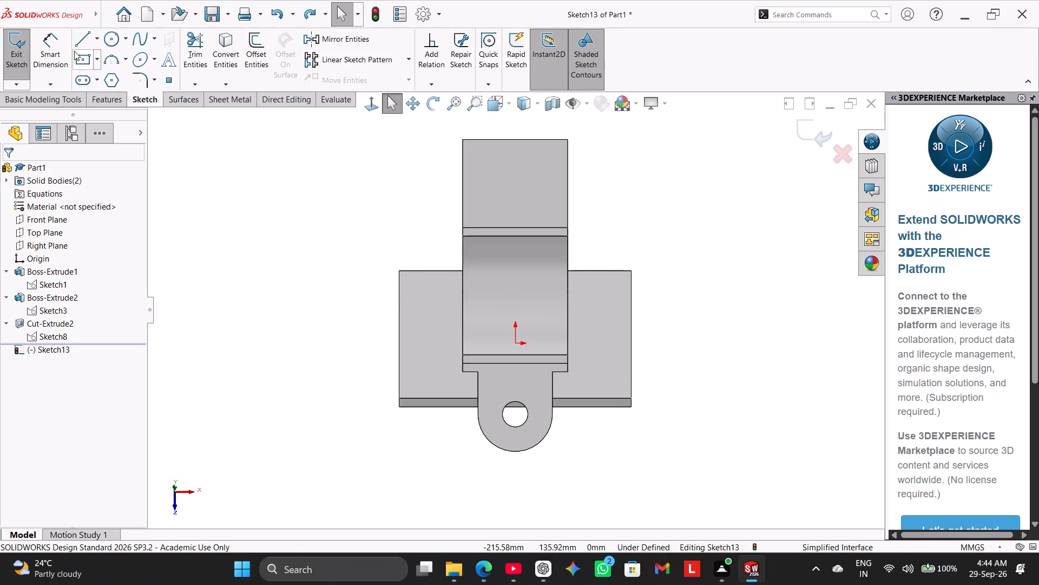
{"action": "left_click", "coordinate": [112, 41]}
{"action": "left_click", "coordinate": [545, 280]}
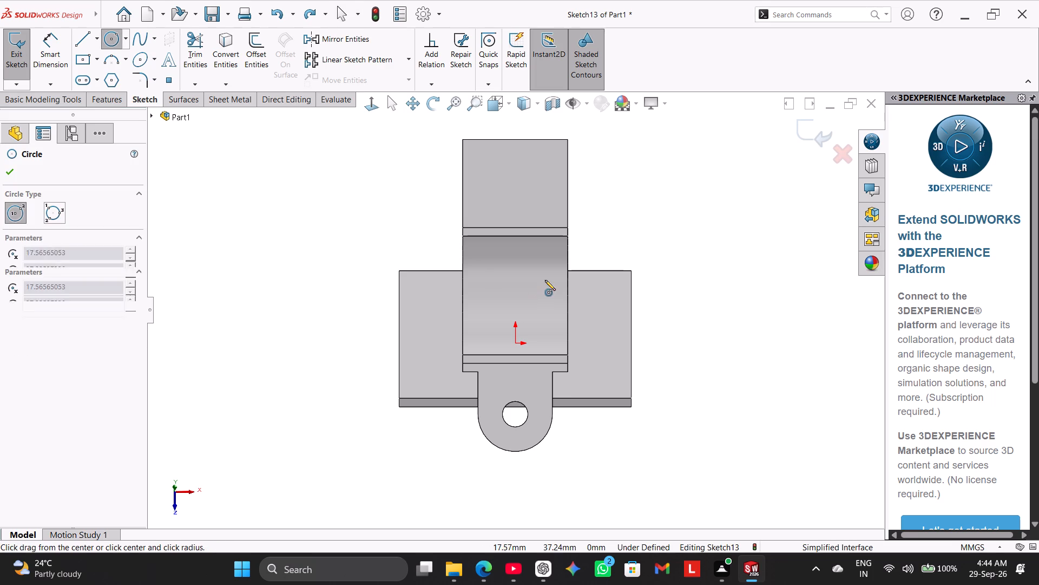
{"action": "left_click", "coordinate": [551, 289]}
{"action": "right_click", "coordinate": [305, 199]}
{"action": "left_click", "coordinate": [335, 207]}
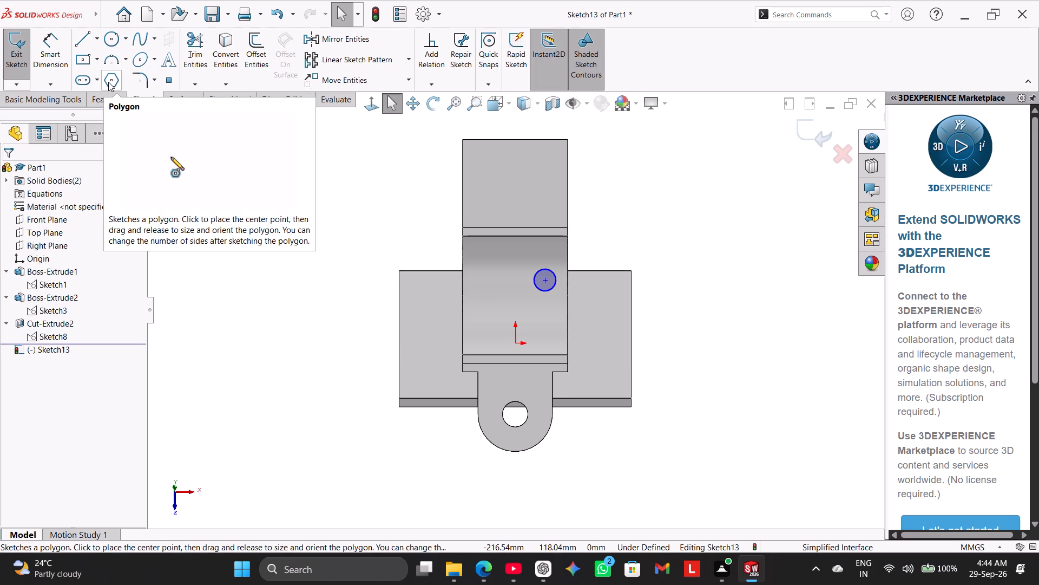
Dimension the circle over the half-ring to a 5 mm diameter.
{"action": "left_click", "coordinate": [42, 46]}
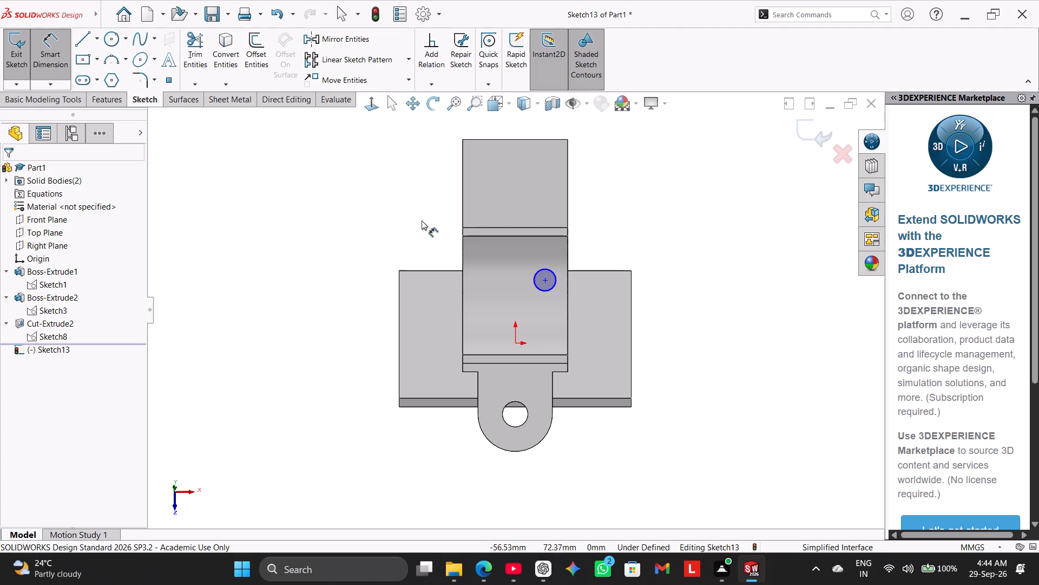
{"action": "left_click", "coordinate": [538, 269]}
{"action": "left_click", "coordinate": [361, 225]}
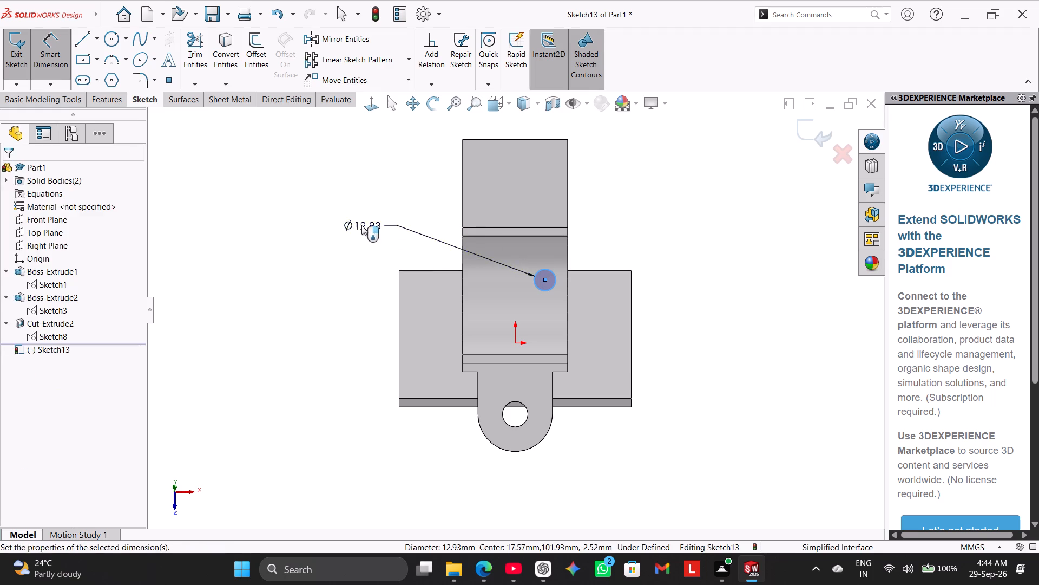
{"action": "key", "text": "5"}
{"action": "key", "text": "Return"}
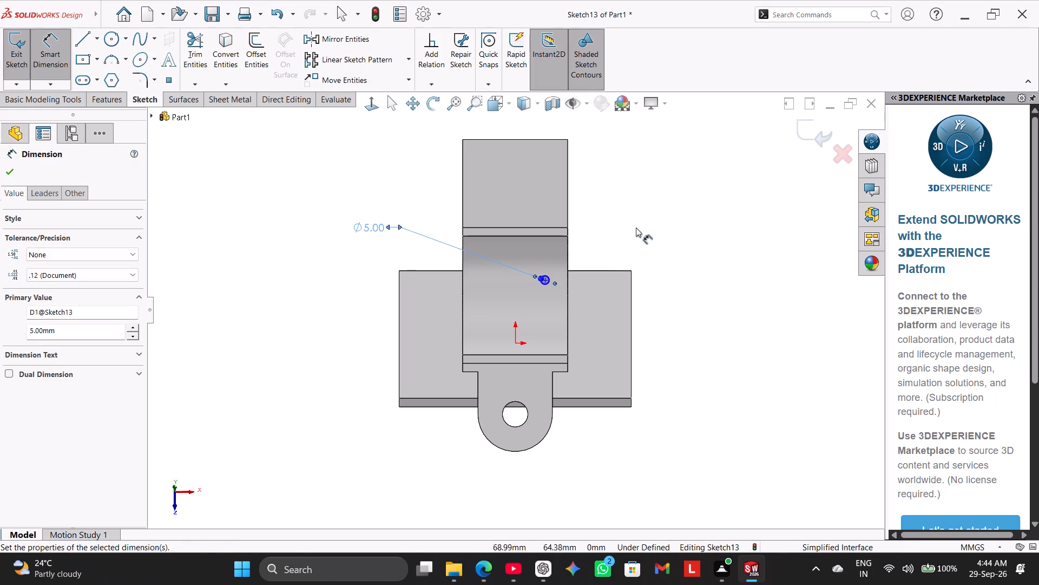
{"action": "right_click_drag", "start_coordinate": [648, 218], "coordinate": [655, 230]}
{"action": "right_click", "coordinate": [667, 251]}
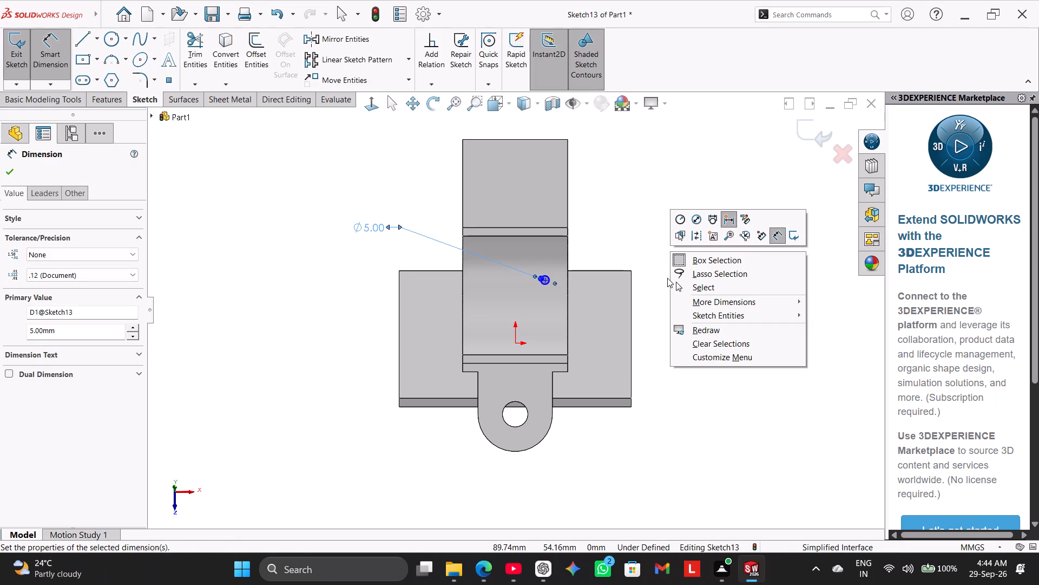
{"action": "left_click", "coordinate": [710, 289]}
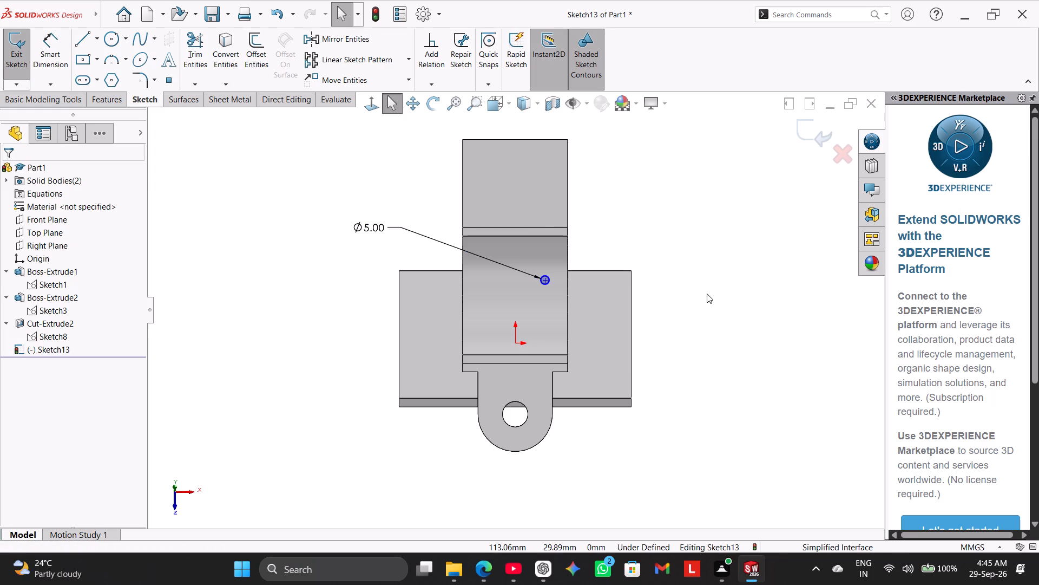
{"action": "left_click", "coordinate": [694, 249]}
{"action": "right_click", "coordinate": [272, 294]}
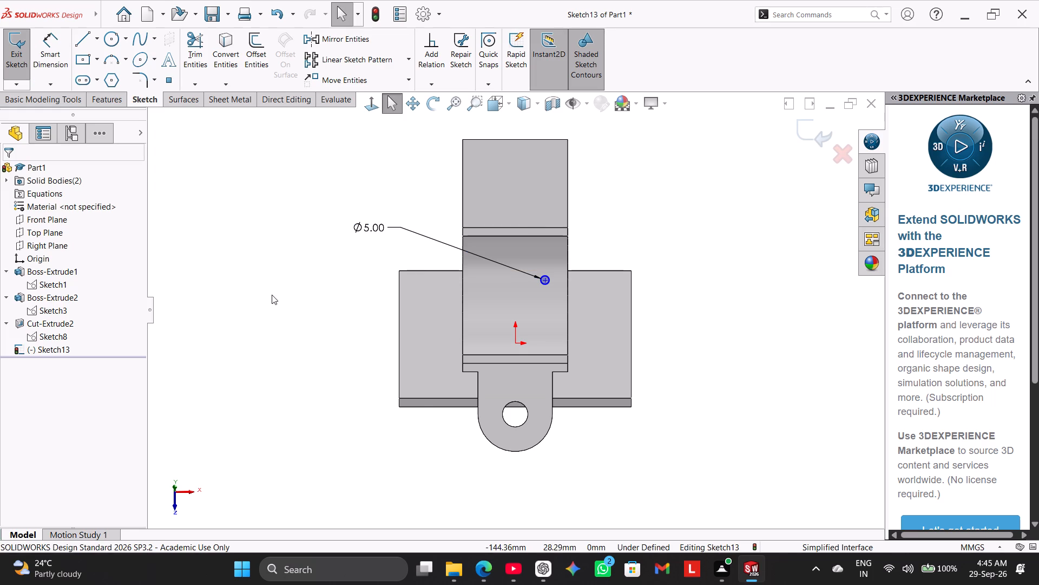
{"action": "left_click", "coordinate": [235, 286]}
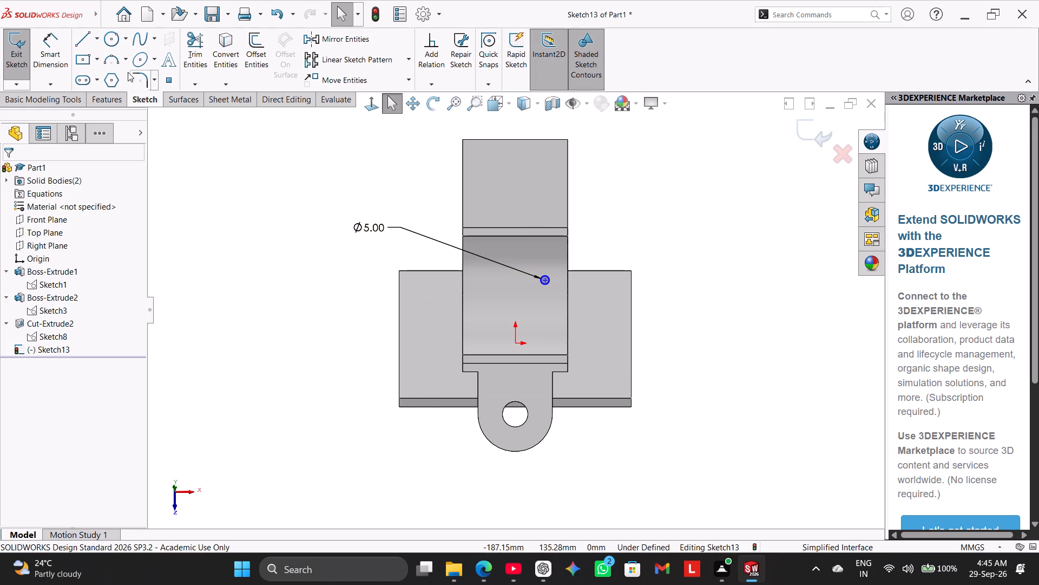
Dimension the small circle's centre 10 mm from the nearer side edge of the half-ring.
{"action": "left_click", "coordinate": [53, 50]}
{"action": "scroll", "coordinate": [576, 283], "scroll_direction": "down", "scroll_amount": 5}
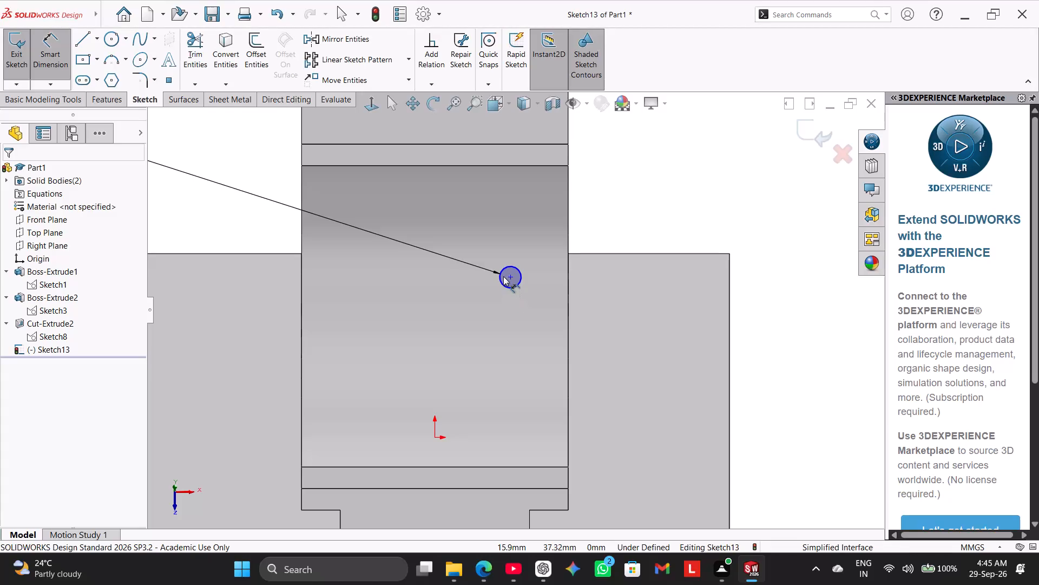
{"action": "left_click", "coordinate": [510, 276]}
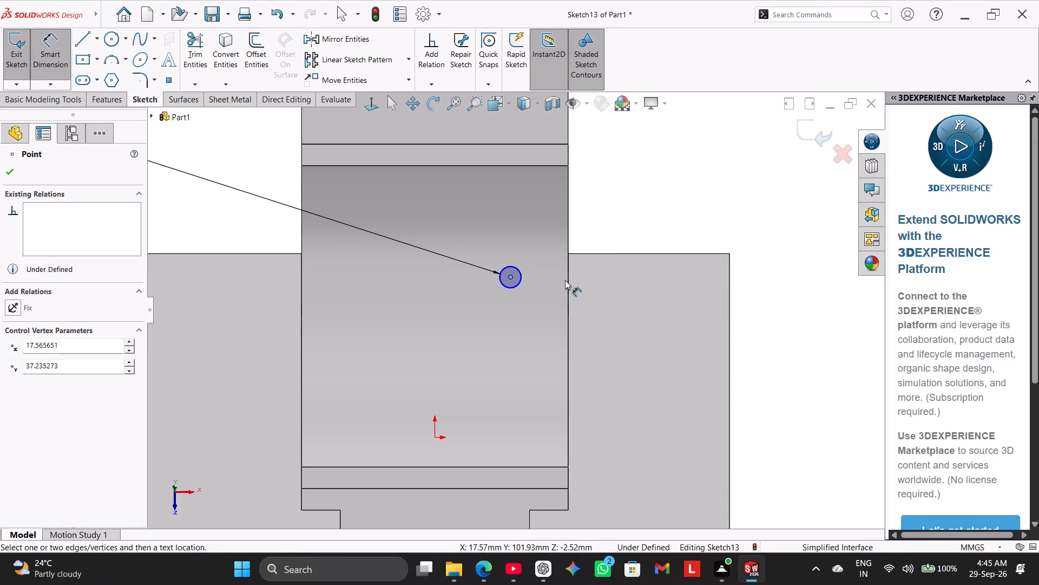
{"action": "left_click", "coordinate": [568, 281]}
{"action": "left_click", "coordinate": [568, 279]}
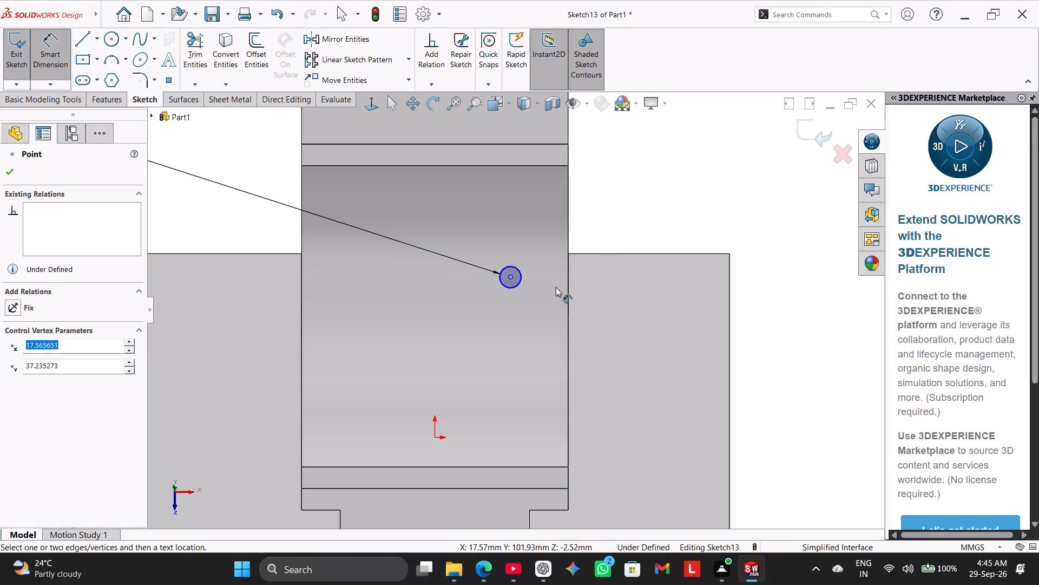
{"action": "left_click", "coordinate": [568, 284]}
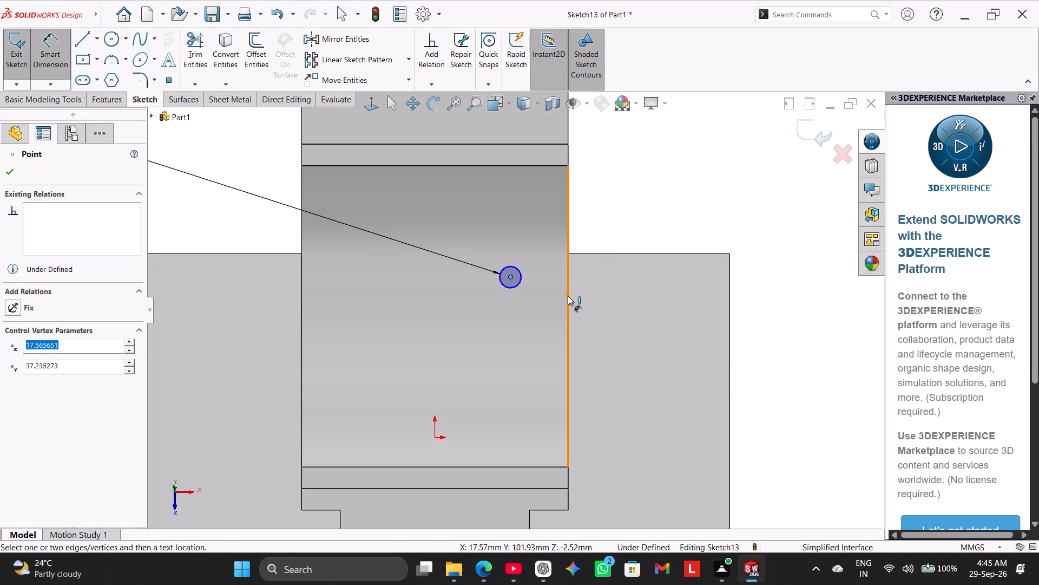
{"action": "left_click", "coordinate": [568, 296]}
{"action": "left_click", "coordinate": [542, 309]}
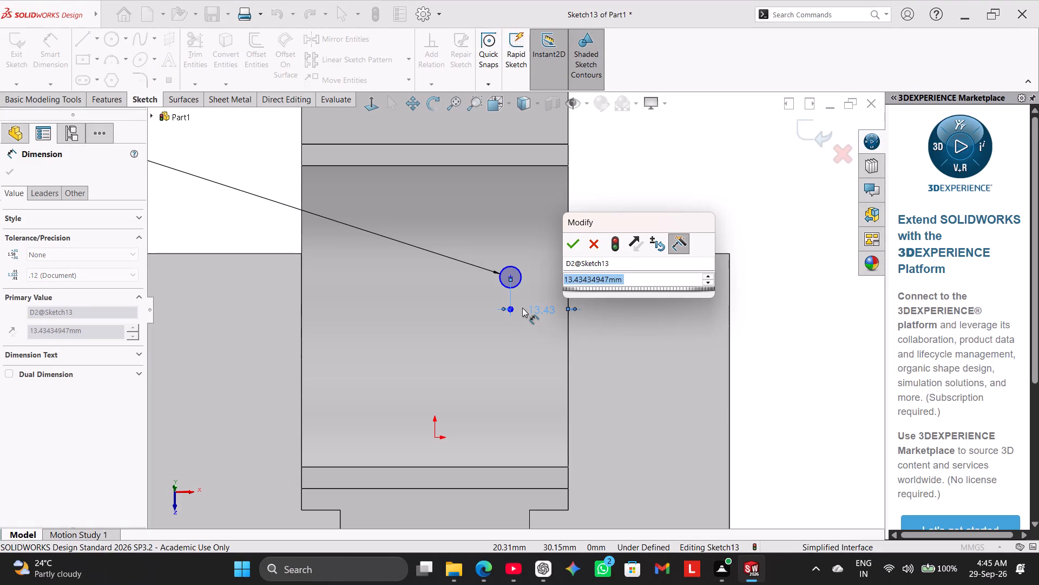
{"action": "type", "text": "10"}
{"action": "key", "text": "Return"}
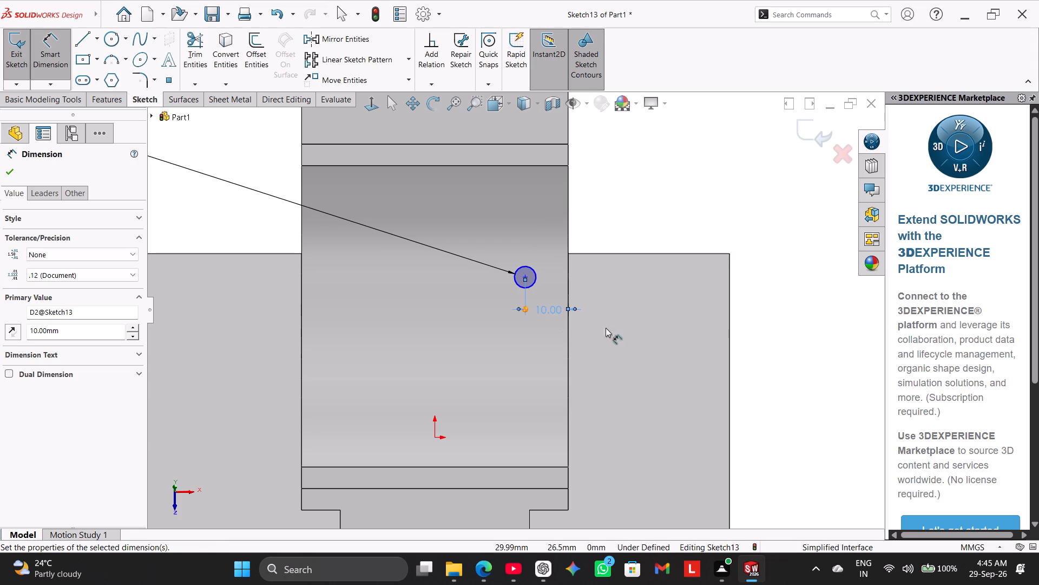
{"action": "right_click_drag", "start_coordinate": [681, 209], "coordinate": [686, 212]}
{"action": "left_click", "coordinate": [719, 248]}
Draw a vertical centerline about 101 mm long from the origin up onto the plain arm.
{"action": "middle_click_drag", "start_coordinate": [836, 413], "coordinate": [792, 401]}
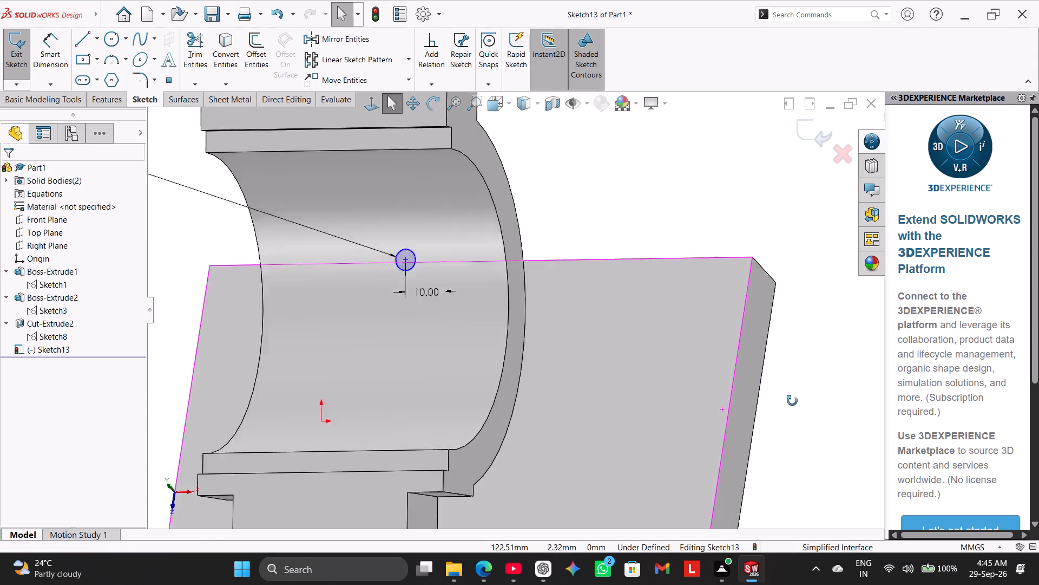
{"action": "middle_click_drag", "start_coordinate": [792, 401], "coordinate": [759, 394]}
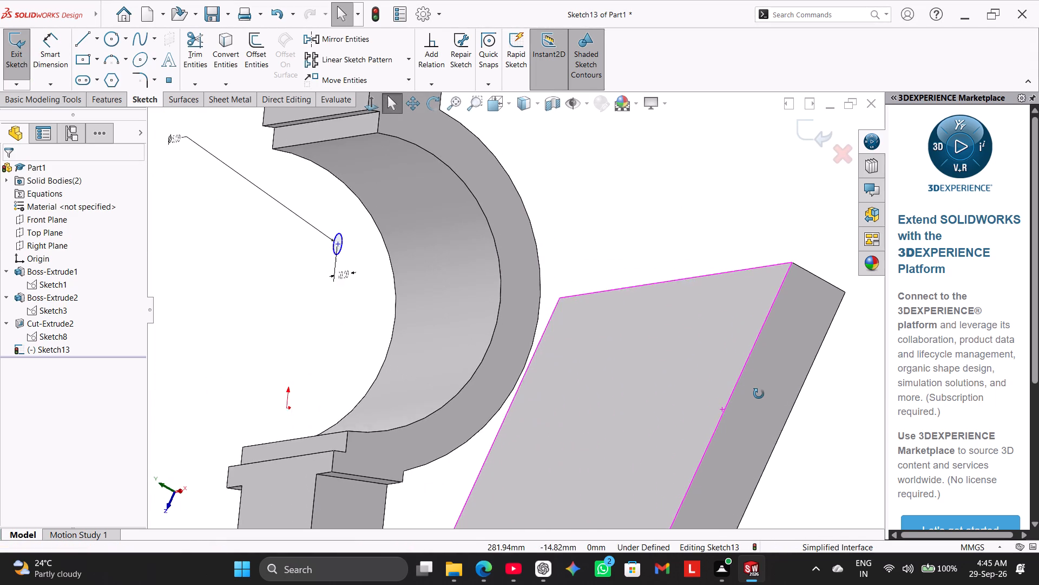
{"action": "middle_click_drag", "start_coordinate": [759, 394], "coordinate": [772, 408]}
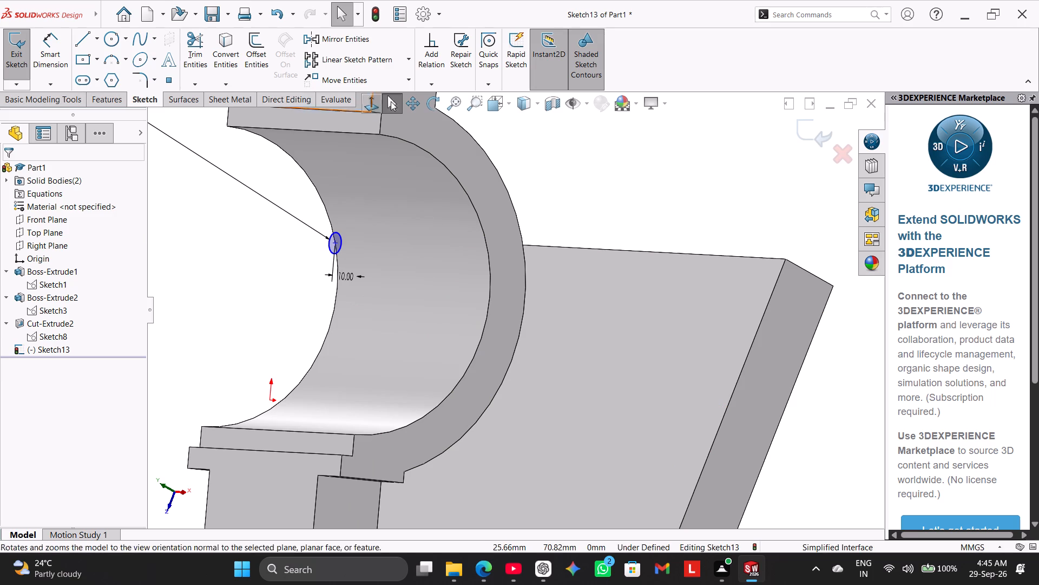
{"action": "left_click", "coordinate": [372, 105]}
{"action": "left_click", "coordinate": [351, 292]}
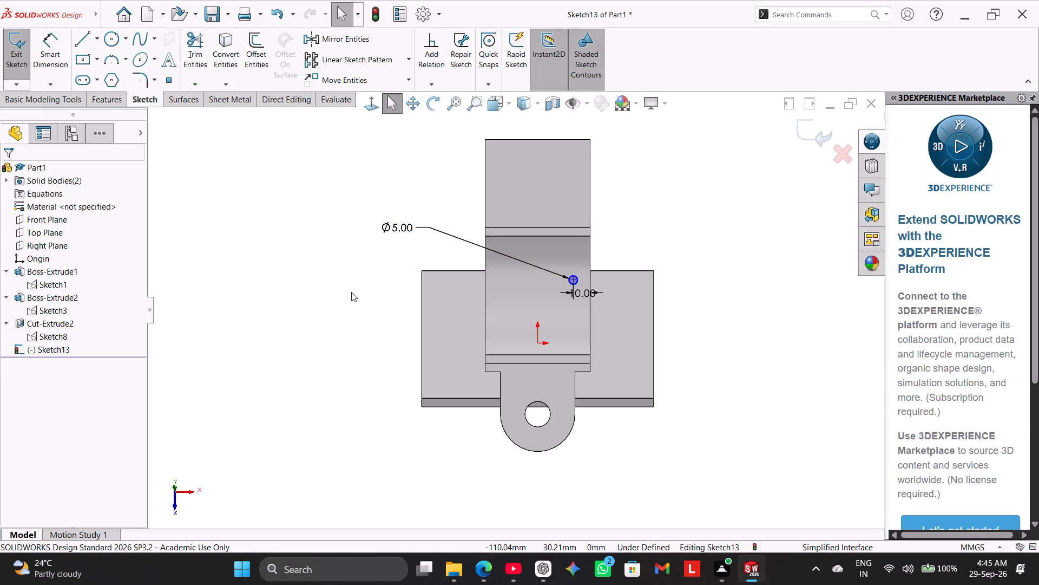
{"action": "left_click", "coordinate": [95, 37]}
{"action": "left_click", "coordinate": [102, 70]}
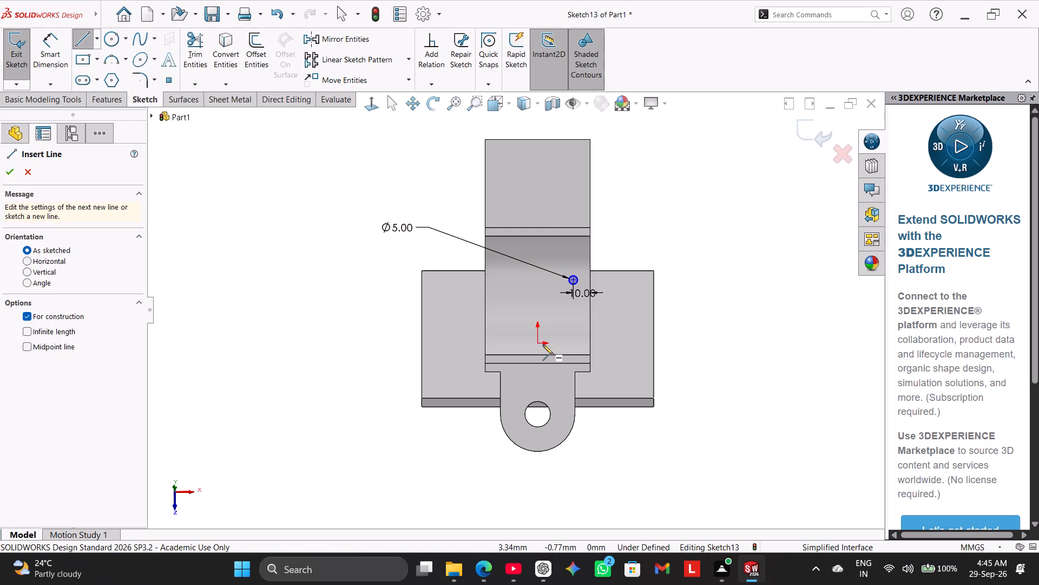
{"action": "left_click", "coordinate": [540, 344]}
{"action": "left_click", "coordinate": [536, 172]}
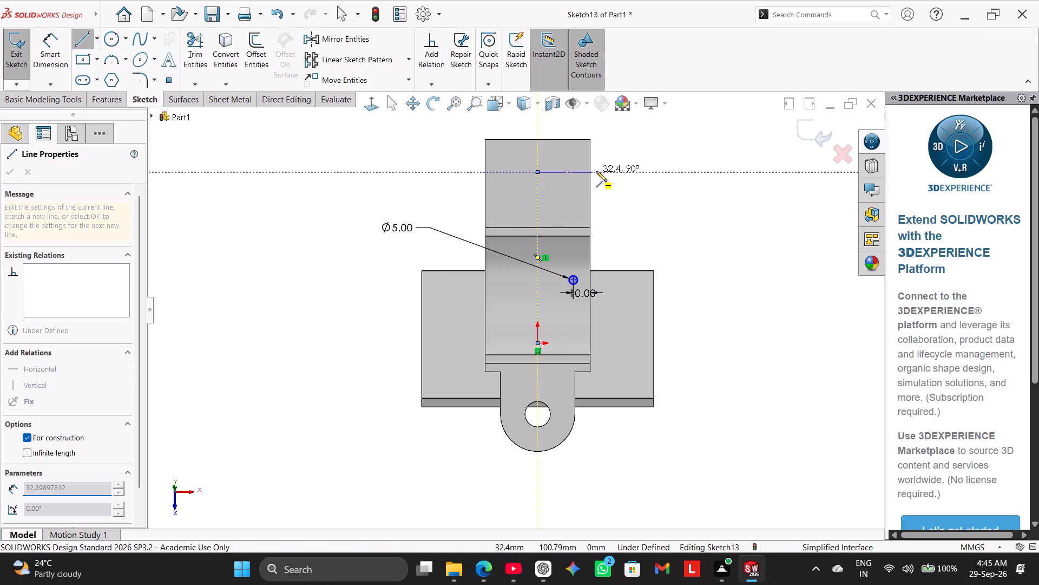
{"action": "right_click", "coordinate": [709, 151]}
{"action": "left_click", "coordinate": [720, 162]}
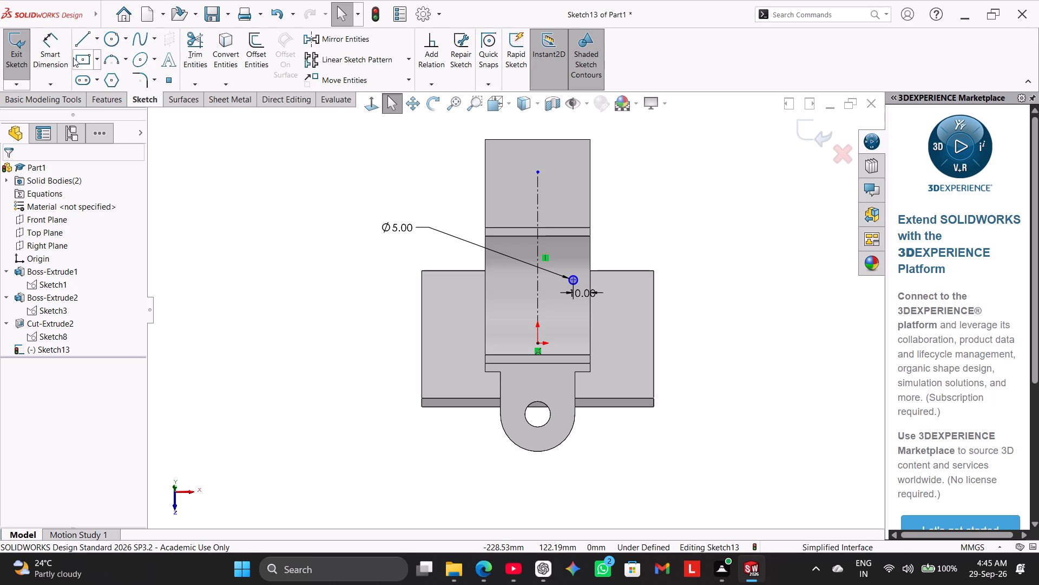
Draw a horizontal centerline across the half-ring's full width, from one side edge to the other, crossing the vertical centerline.
{"action": "left_click", "coordinate": [97, 38]}
{"action": "left_click_drag", "start_coordinate": [105, 65], "coordinate": [111, 70]}
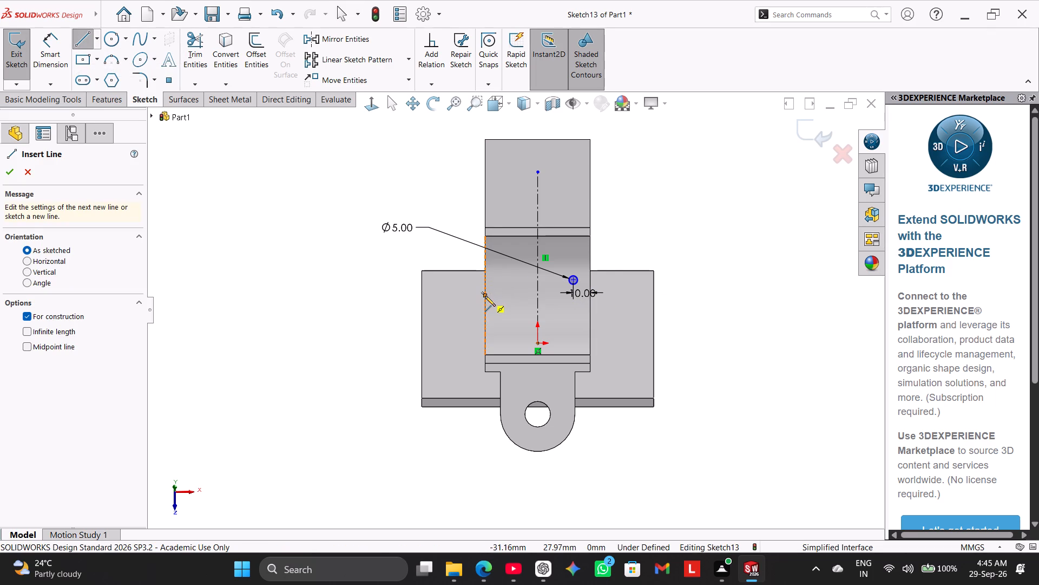
{"action": "left_click", "coordinate": [485, 296]}
{"action": "left_click", "coordinate": [591, 297]}
{"action": "right_click", "coordinate": [739, 195]}
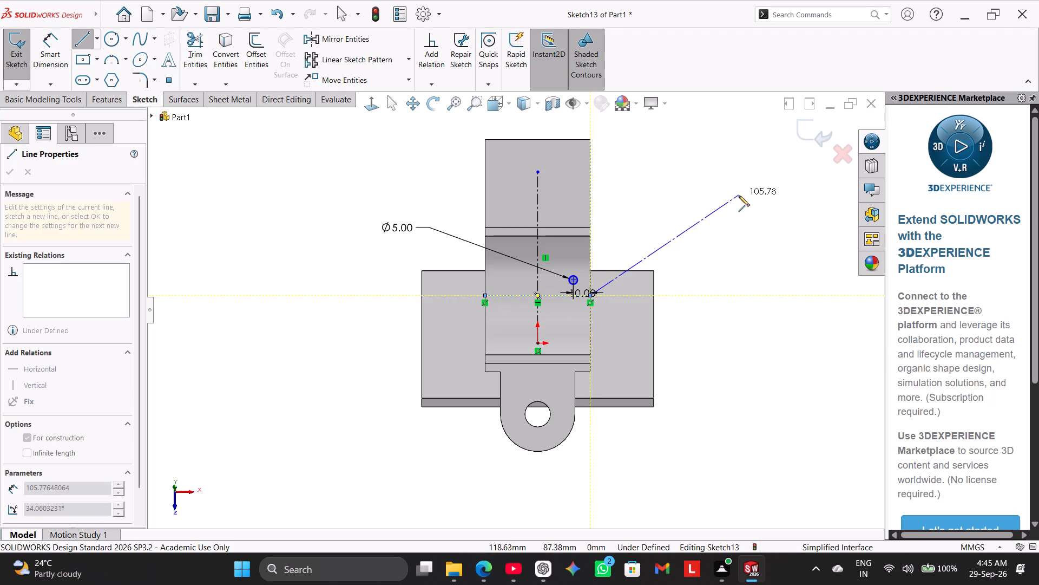
{"action": "left_click", "coordinate": [758, 205]}
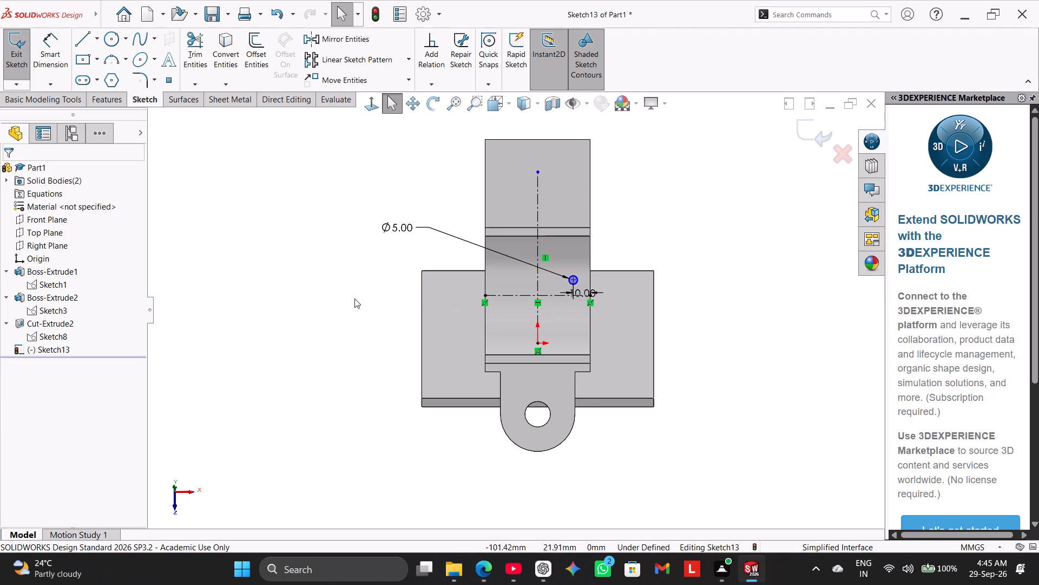
Draw an angled centerline about 23 mm long from the crossing of the two centerlines to the small circle's centre.
{"action": "left_click", "coordinate": [97, 35]}
{"action": "left_click", "coordinate": [101, 68]}
{"action": "scroll", "coordinate": [629, 289], "scroll_direction": "down", "scroll_amount": 3}
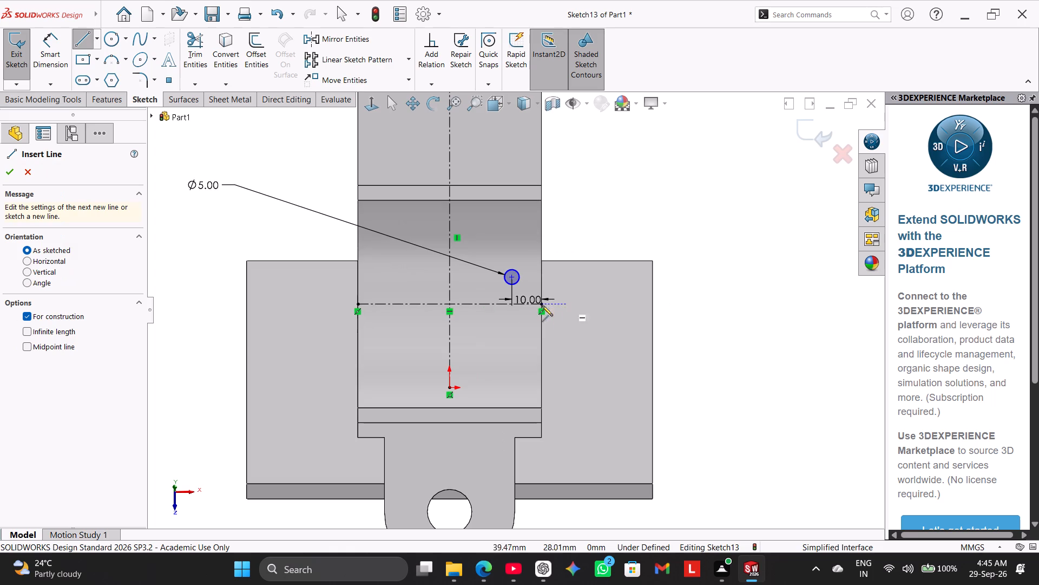
{"action": "left_click", "coordinate": [450, 305]}
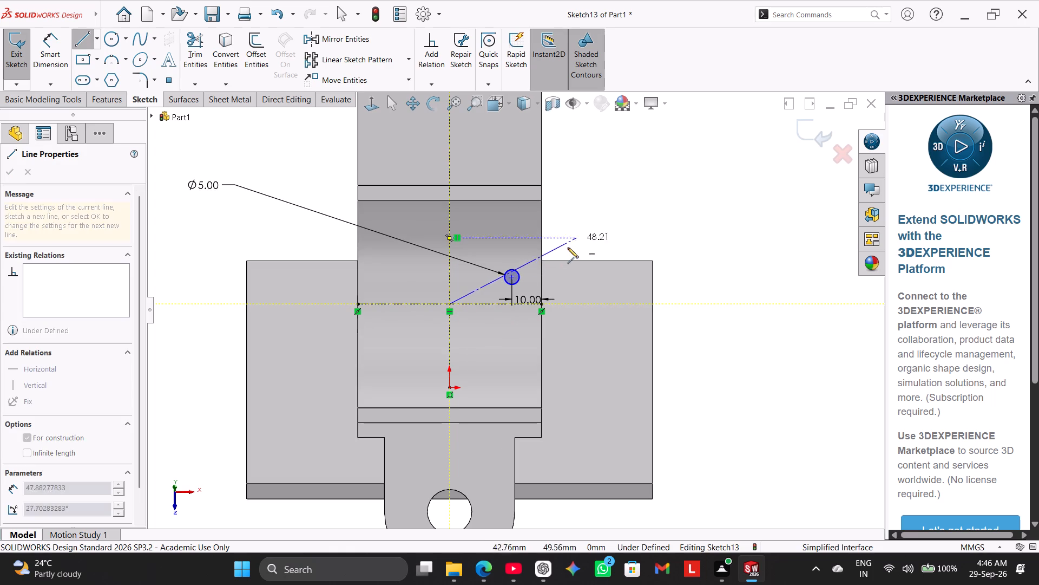
{"action": "left_click", "coordinate": [510, 276]}
{"action": "right_click", "coordinate": [610, 201]}
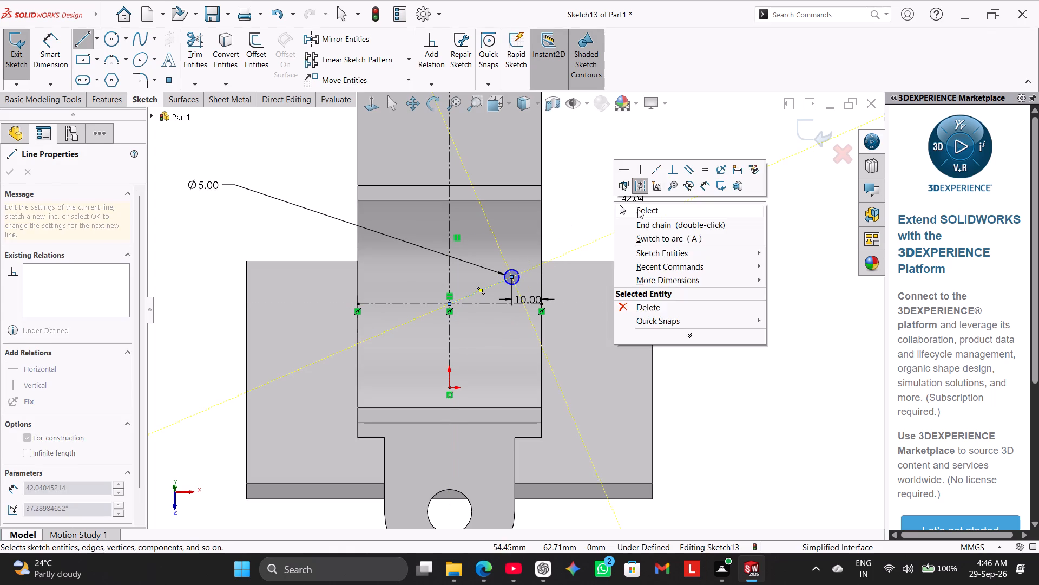
{"action": "left_click", "coordinate": [640, 209]}
{"action": "scroll", "coordinate": [647, 286], "scroll_direction": "up", "scroll_amount": 2}
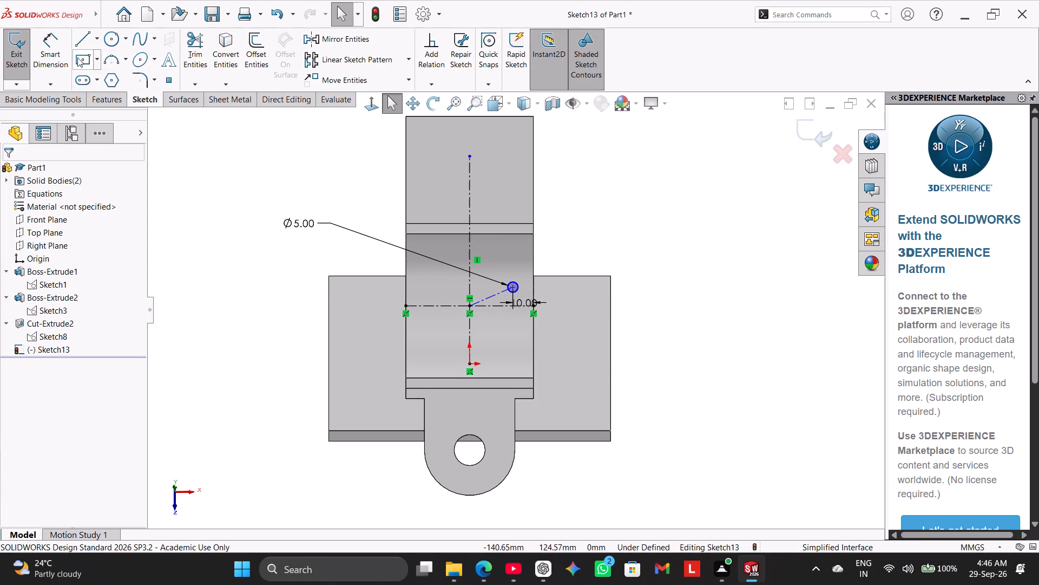
Dimension the angle between the angled centerline and the vertical centerline as 72°.
{"action": "left_click_drag", "start_coordinate": [54, 55], "coordinate": [67, 60]}
{"action": "left_click", "coordinate": [493, 295]}
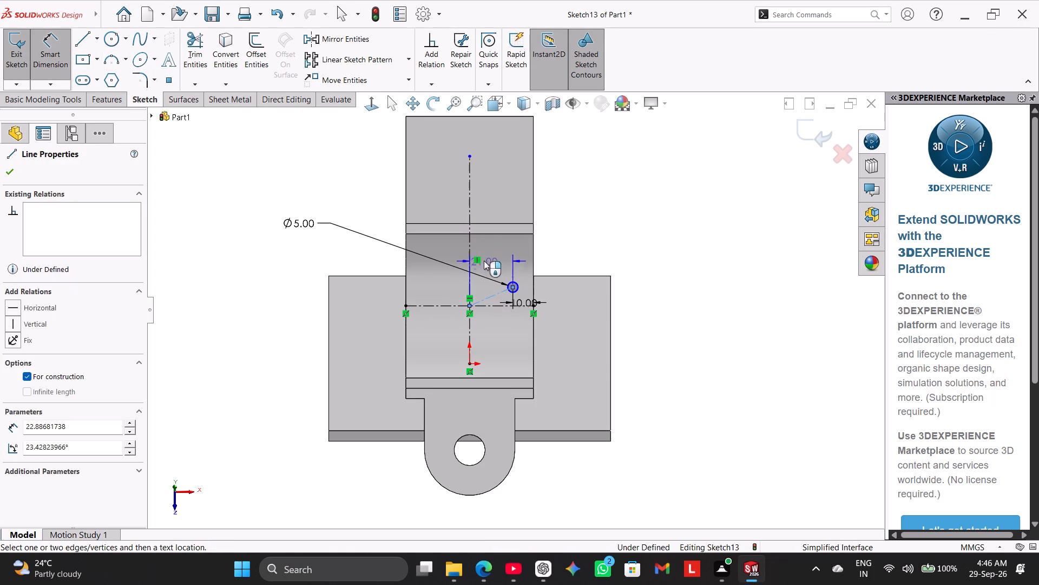
{"action": "left_click", "coordinate": [470, 246]}
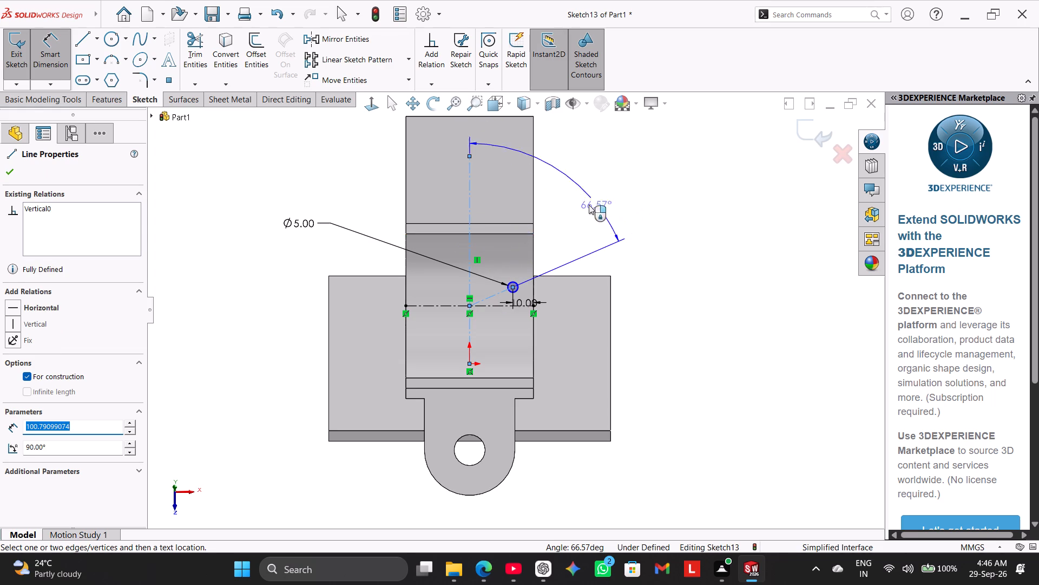
{"action": "left_click", "coordinate": [566, 211]}
{"action": "type", "text": "72"}
{"action": "key", "text": "Return"}
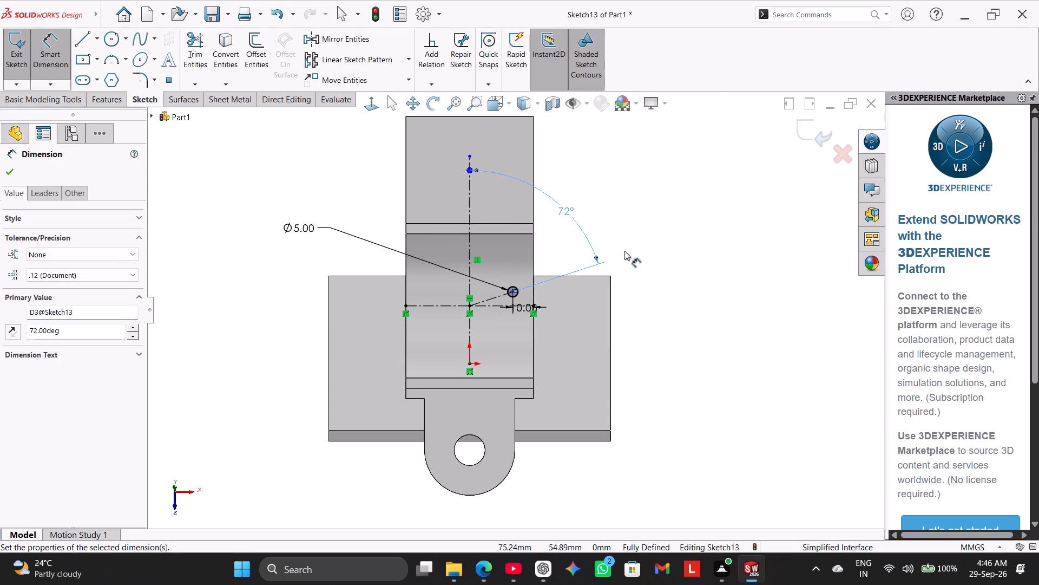
{"action": "right_click", "coordinate": [686, 228]}
{"action": "left_click", "coordinate": [721, 262]}
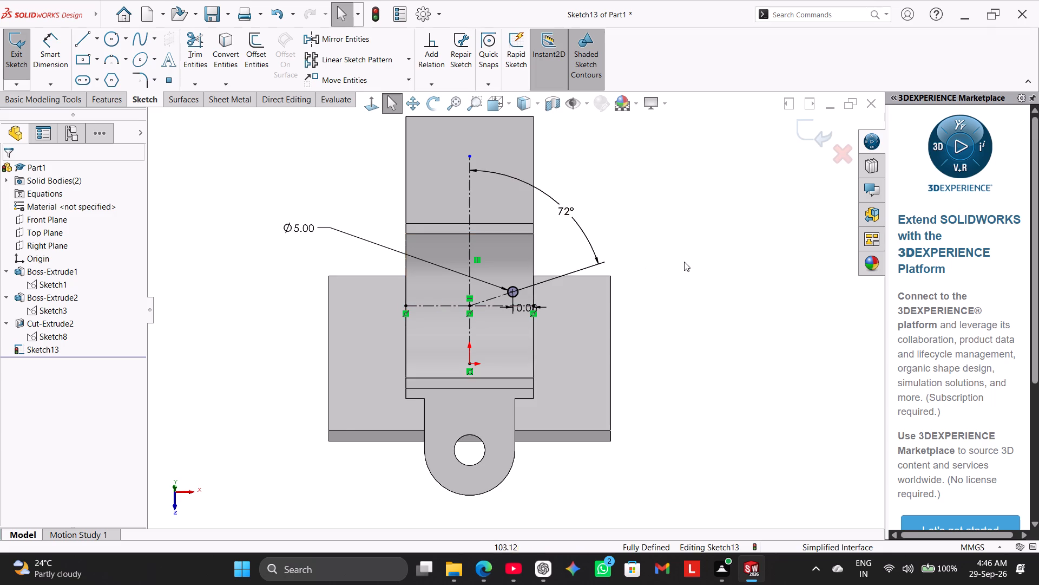
Cut-extrude the 5 mm circle through the half-ring wall with the Up To Next end condition.
{"action": "middle_click_drag", "start_coordinate": [687, 261], "coordinate": [608, 287]}
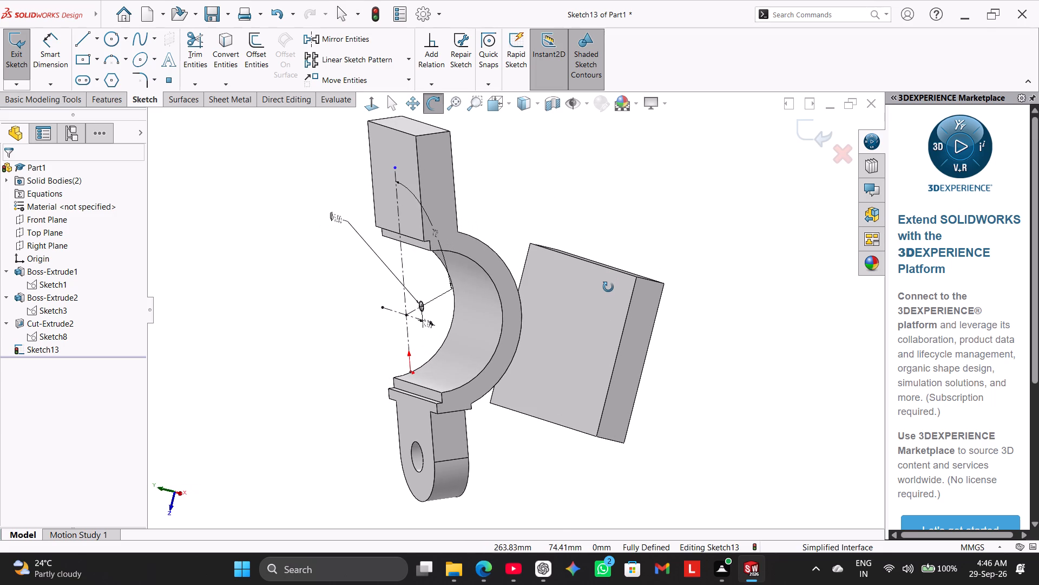
{"action": "middle_click_drag", "start_coordinate": [608, 287], "coordinate": [610, 289]}
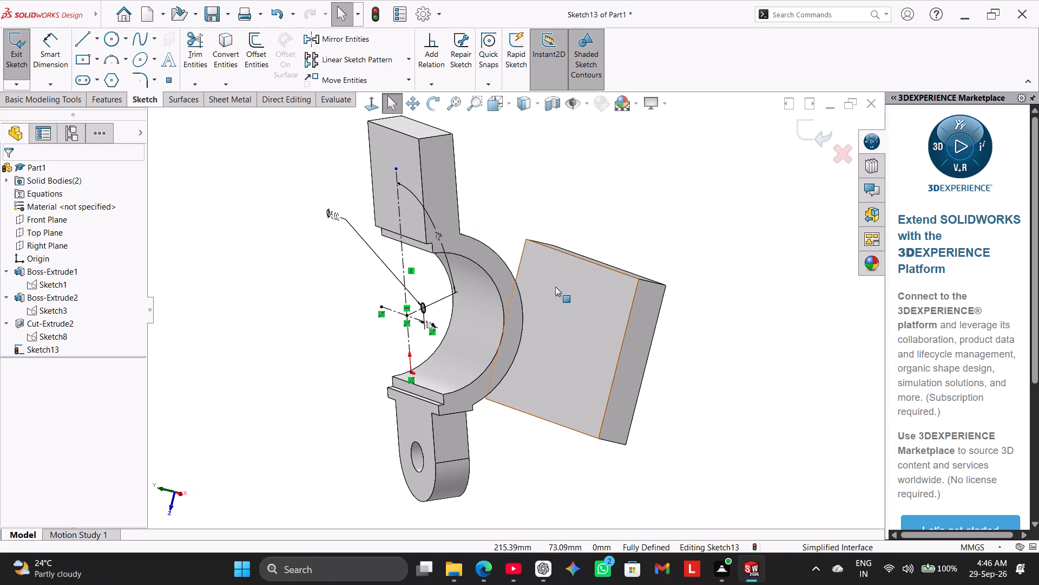
{"action": "left_click", "coordinate": [120, 99]}
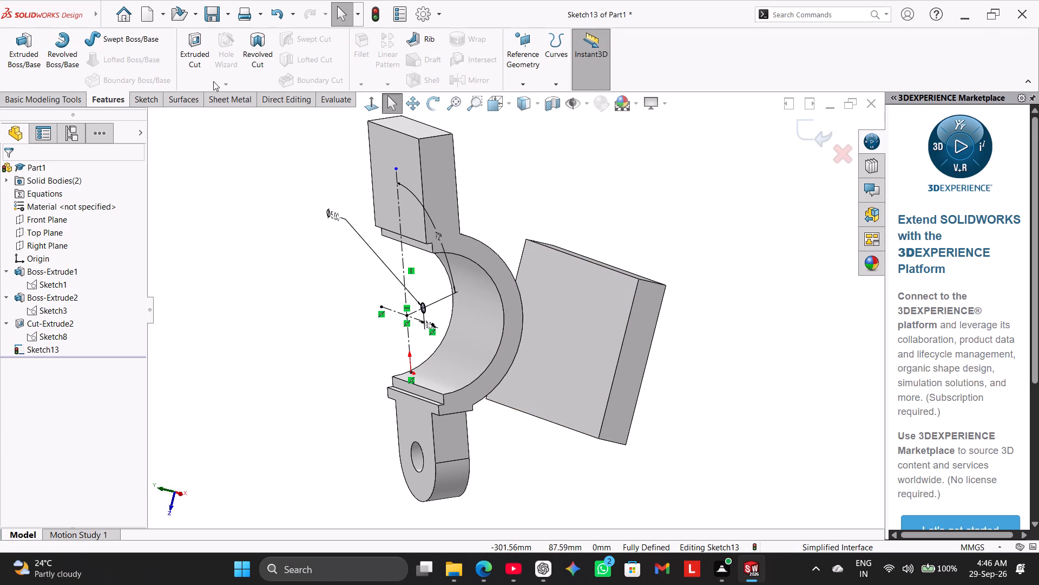
{"action": "left_click", "coordinate": [196, 70]}
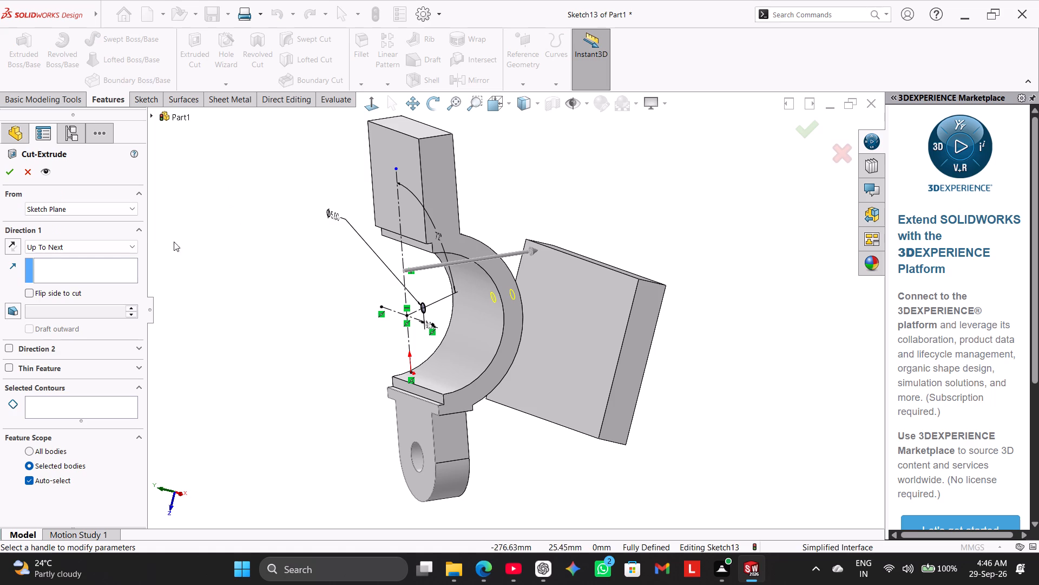
{"action": "left_click", "coordinate": [15, 171]}
{"action": "left_click", "coordinate": [215, 226]}
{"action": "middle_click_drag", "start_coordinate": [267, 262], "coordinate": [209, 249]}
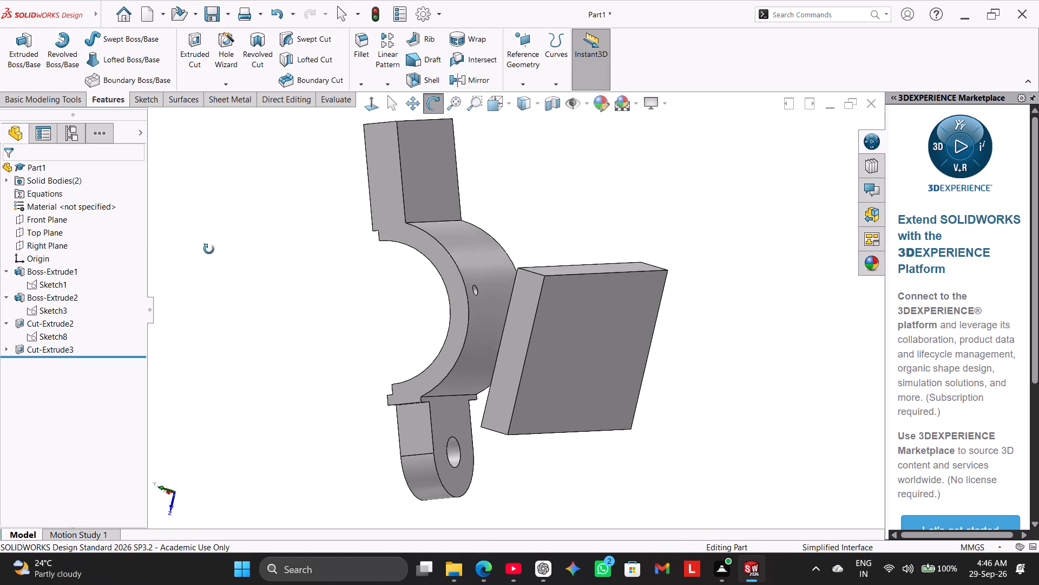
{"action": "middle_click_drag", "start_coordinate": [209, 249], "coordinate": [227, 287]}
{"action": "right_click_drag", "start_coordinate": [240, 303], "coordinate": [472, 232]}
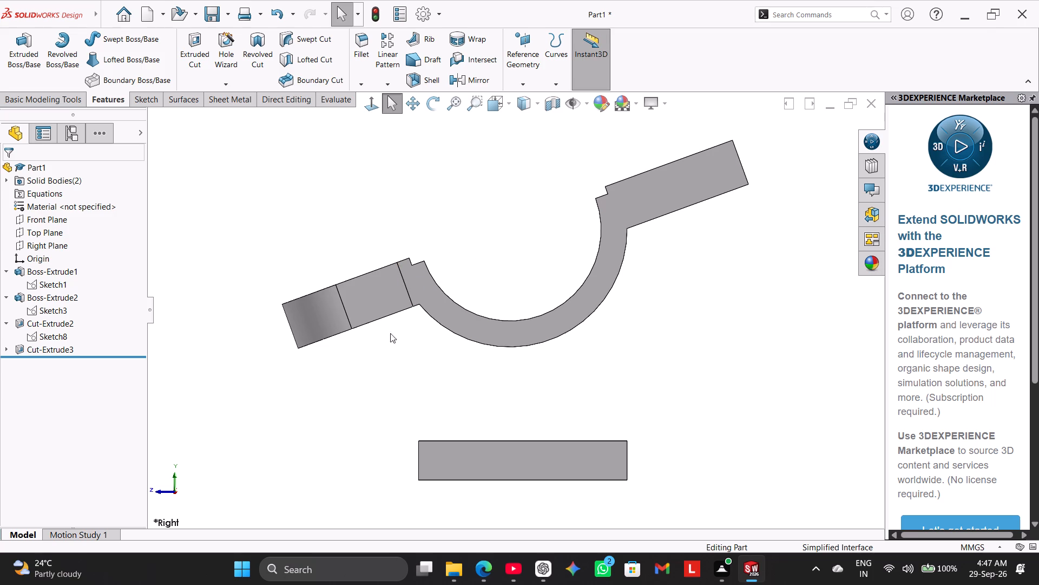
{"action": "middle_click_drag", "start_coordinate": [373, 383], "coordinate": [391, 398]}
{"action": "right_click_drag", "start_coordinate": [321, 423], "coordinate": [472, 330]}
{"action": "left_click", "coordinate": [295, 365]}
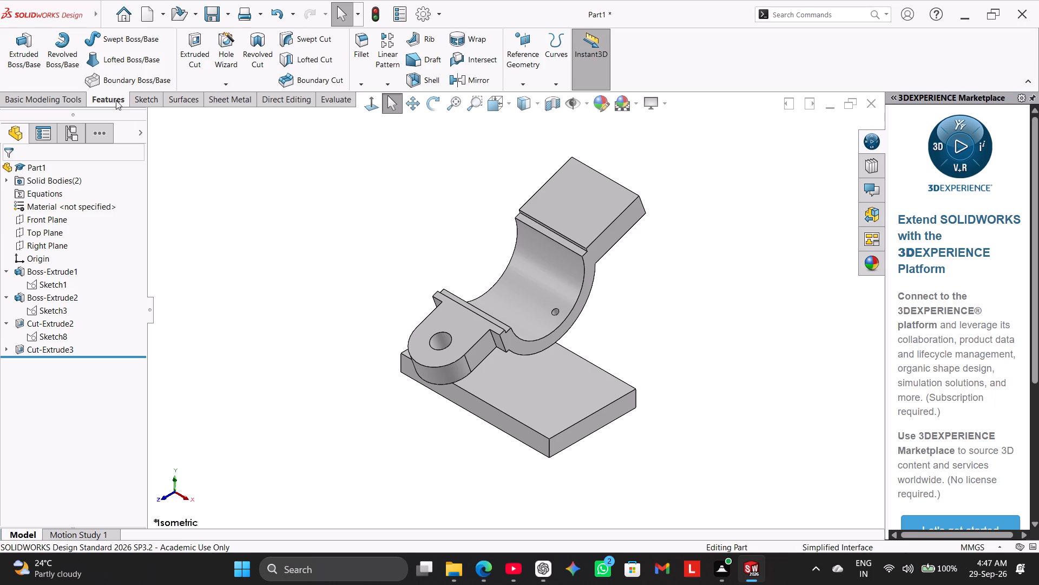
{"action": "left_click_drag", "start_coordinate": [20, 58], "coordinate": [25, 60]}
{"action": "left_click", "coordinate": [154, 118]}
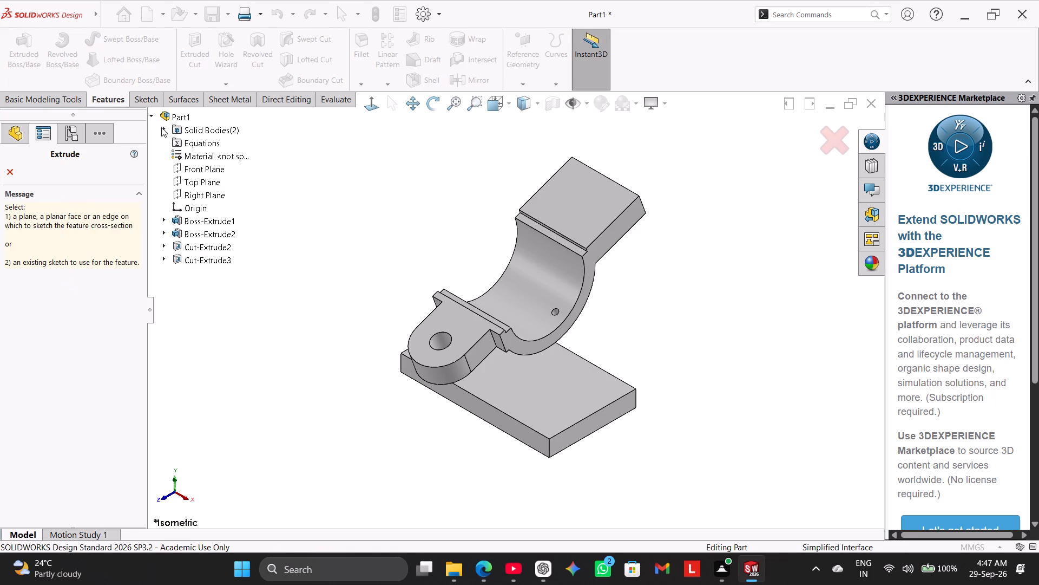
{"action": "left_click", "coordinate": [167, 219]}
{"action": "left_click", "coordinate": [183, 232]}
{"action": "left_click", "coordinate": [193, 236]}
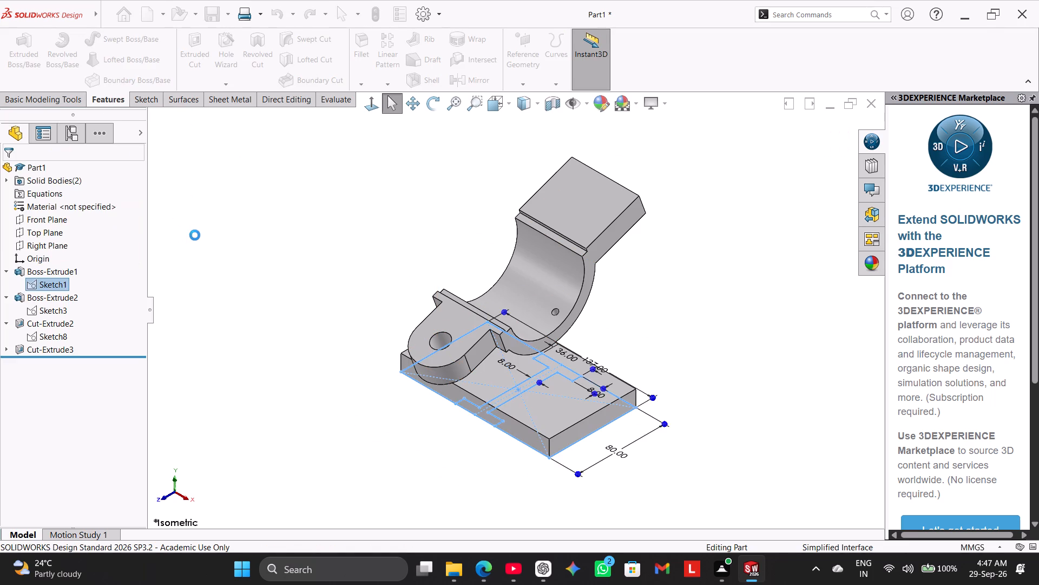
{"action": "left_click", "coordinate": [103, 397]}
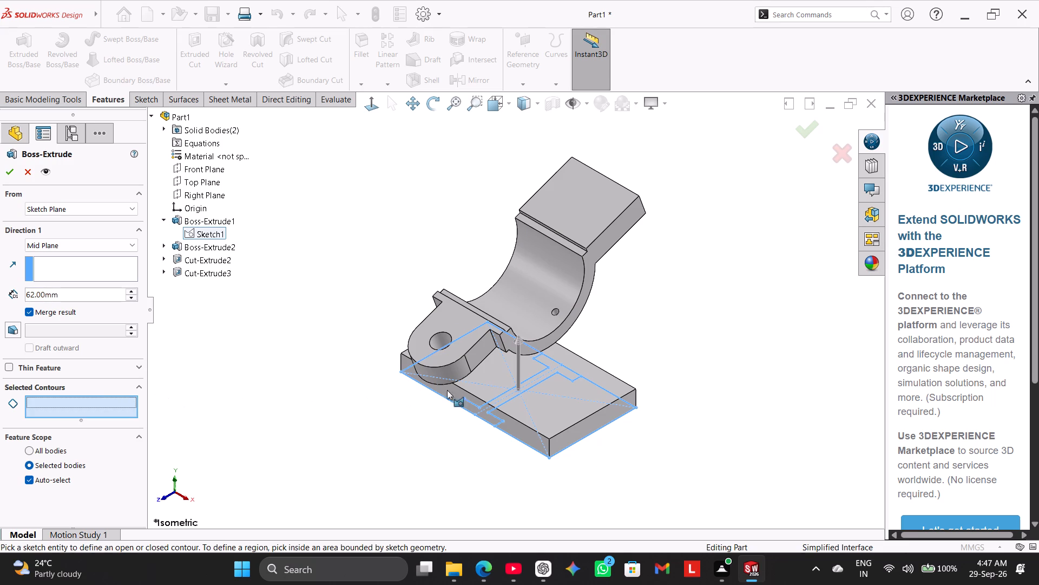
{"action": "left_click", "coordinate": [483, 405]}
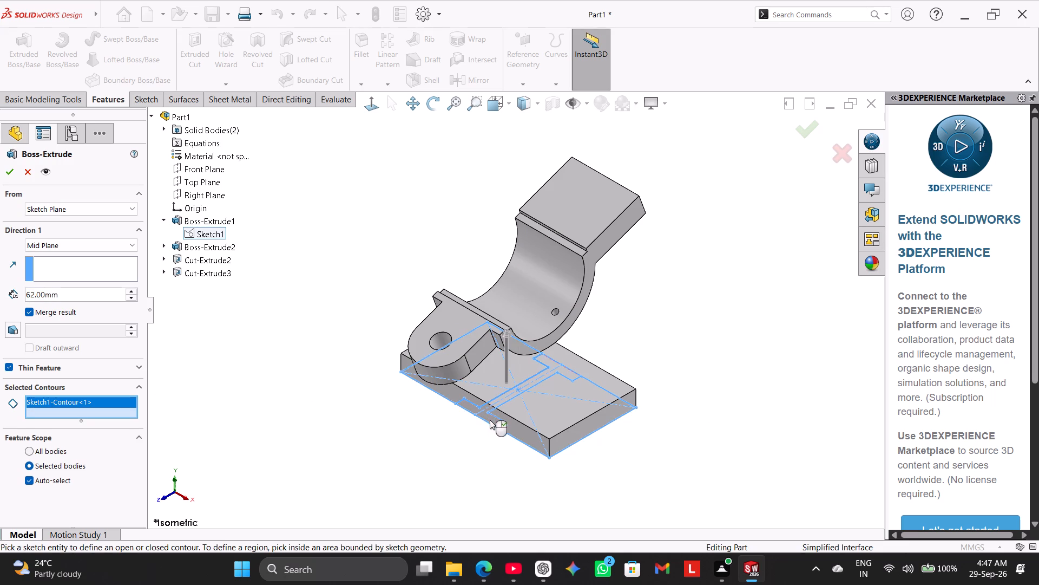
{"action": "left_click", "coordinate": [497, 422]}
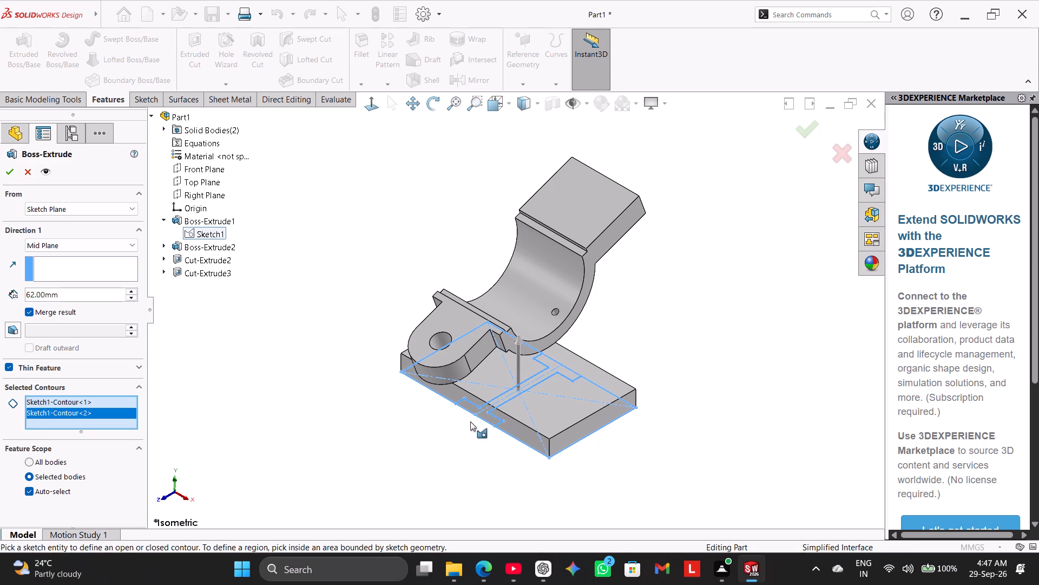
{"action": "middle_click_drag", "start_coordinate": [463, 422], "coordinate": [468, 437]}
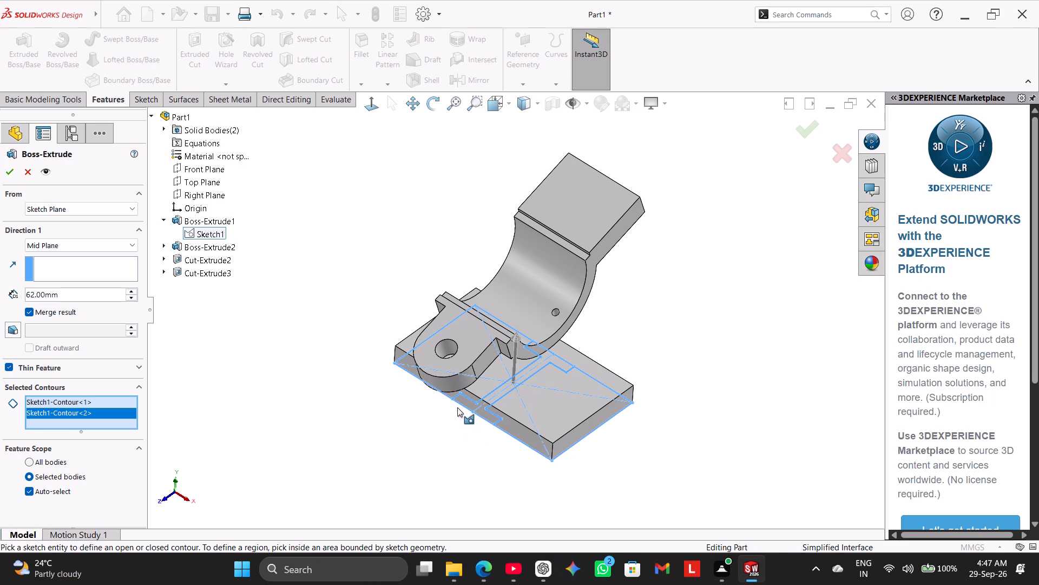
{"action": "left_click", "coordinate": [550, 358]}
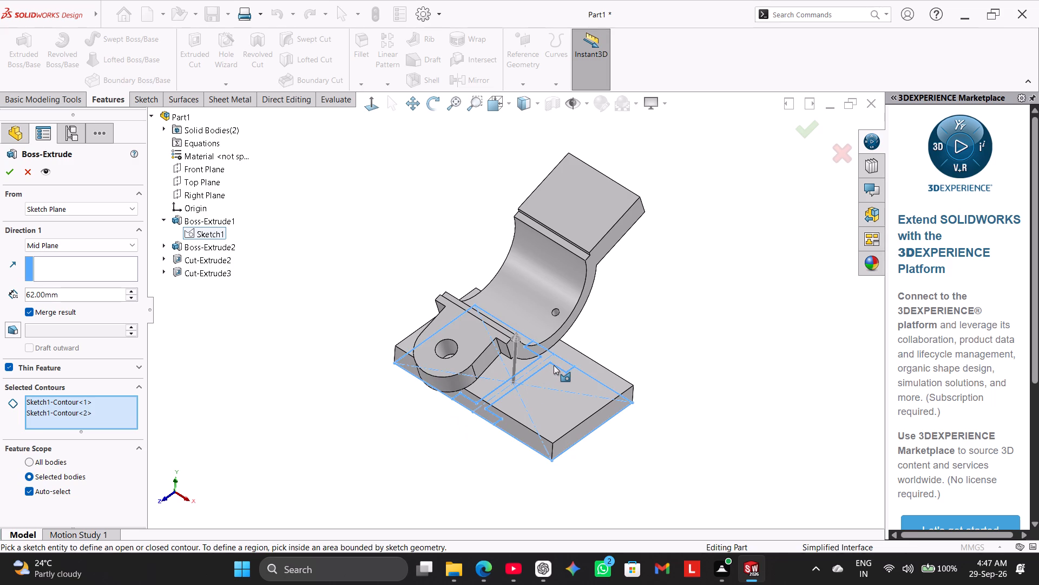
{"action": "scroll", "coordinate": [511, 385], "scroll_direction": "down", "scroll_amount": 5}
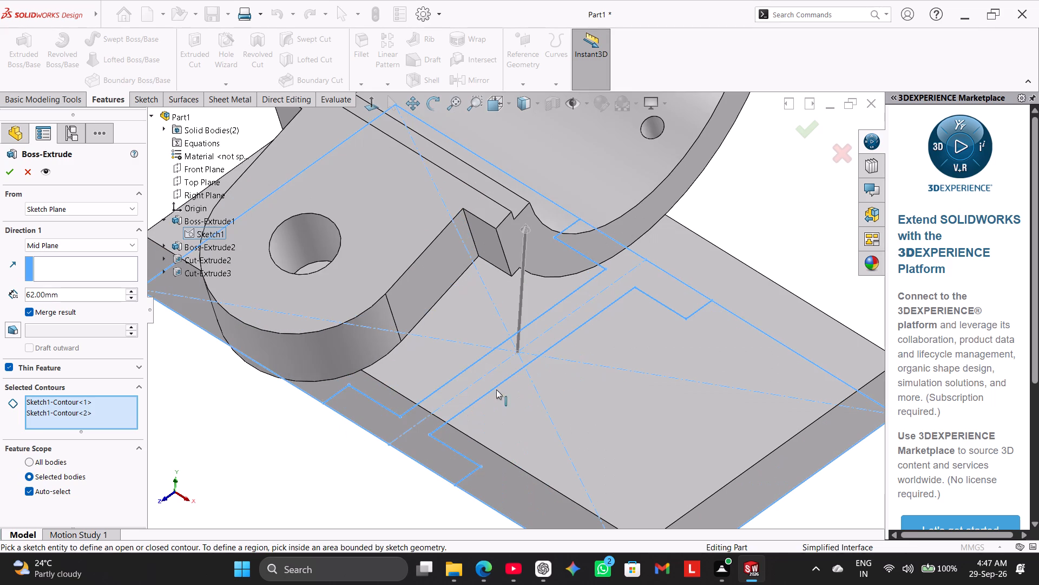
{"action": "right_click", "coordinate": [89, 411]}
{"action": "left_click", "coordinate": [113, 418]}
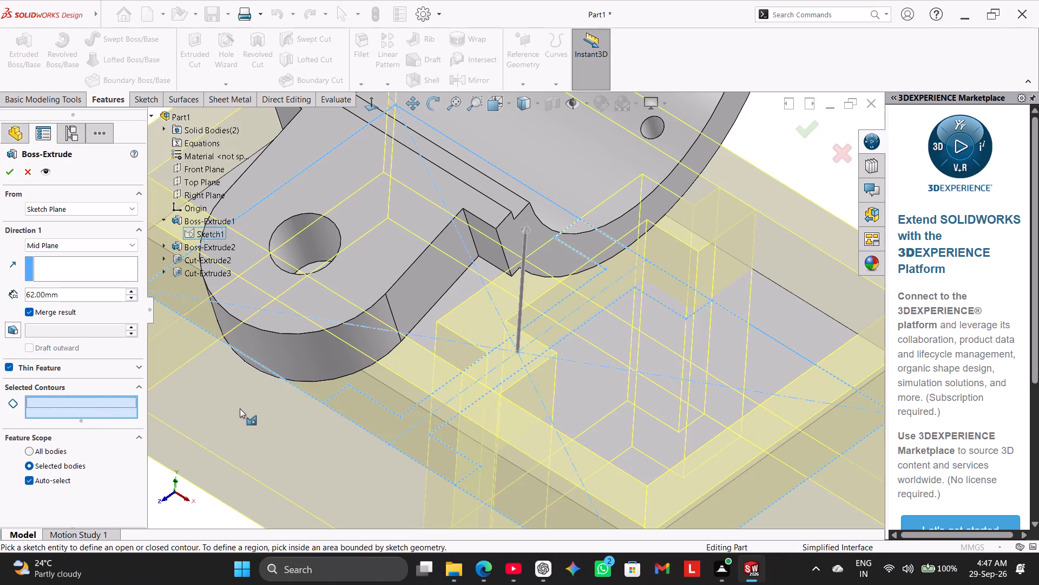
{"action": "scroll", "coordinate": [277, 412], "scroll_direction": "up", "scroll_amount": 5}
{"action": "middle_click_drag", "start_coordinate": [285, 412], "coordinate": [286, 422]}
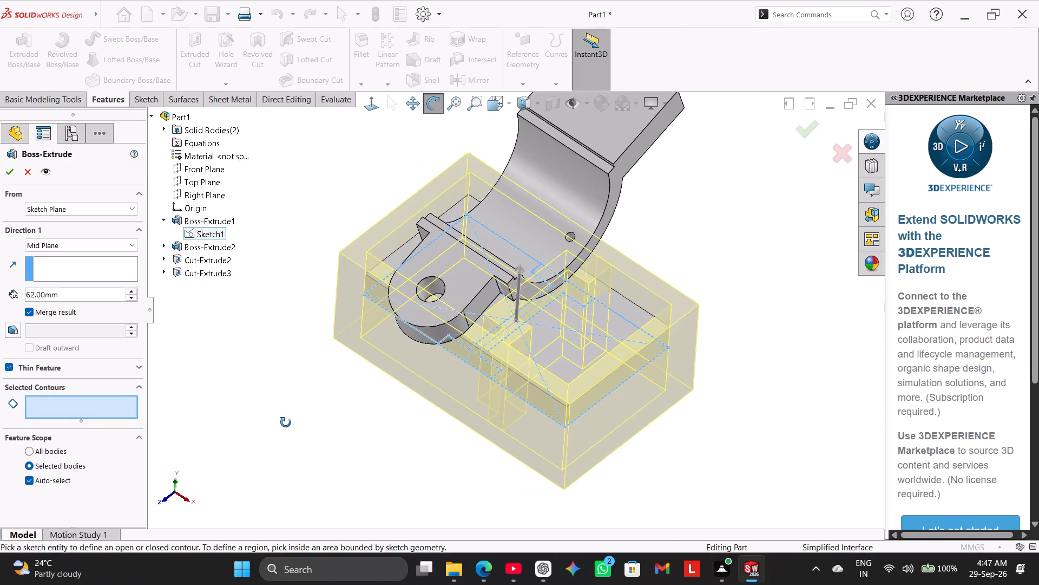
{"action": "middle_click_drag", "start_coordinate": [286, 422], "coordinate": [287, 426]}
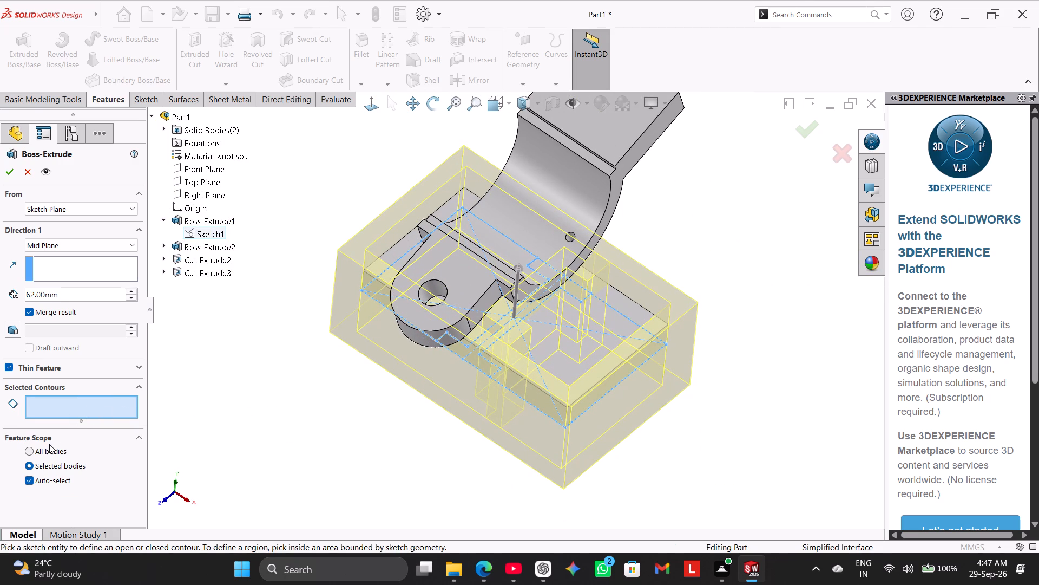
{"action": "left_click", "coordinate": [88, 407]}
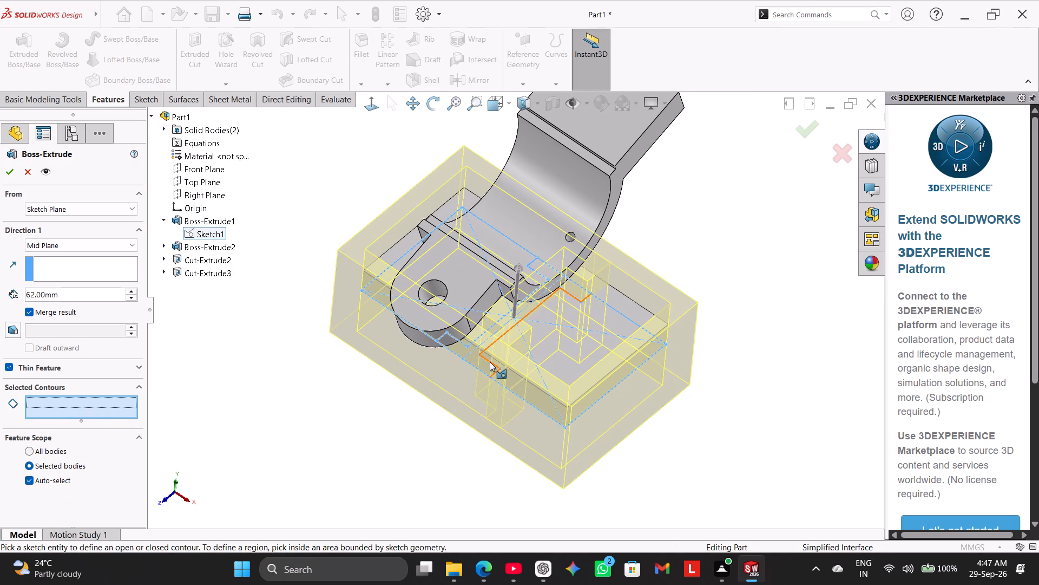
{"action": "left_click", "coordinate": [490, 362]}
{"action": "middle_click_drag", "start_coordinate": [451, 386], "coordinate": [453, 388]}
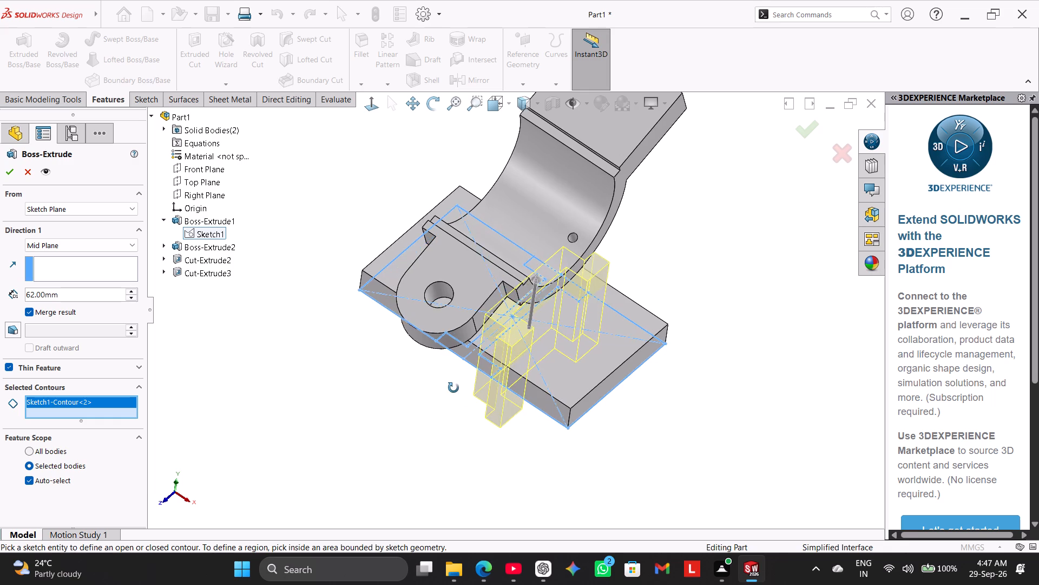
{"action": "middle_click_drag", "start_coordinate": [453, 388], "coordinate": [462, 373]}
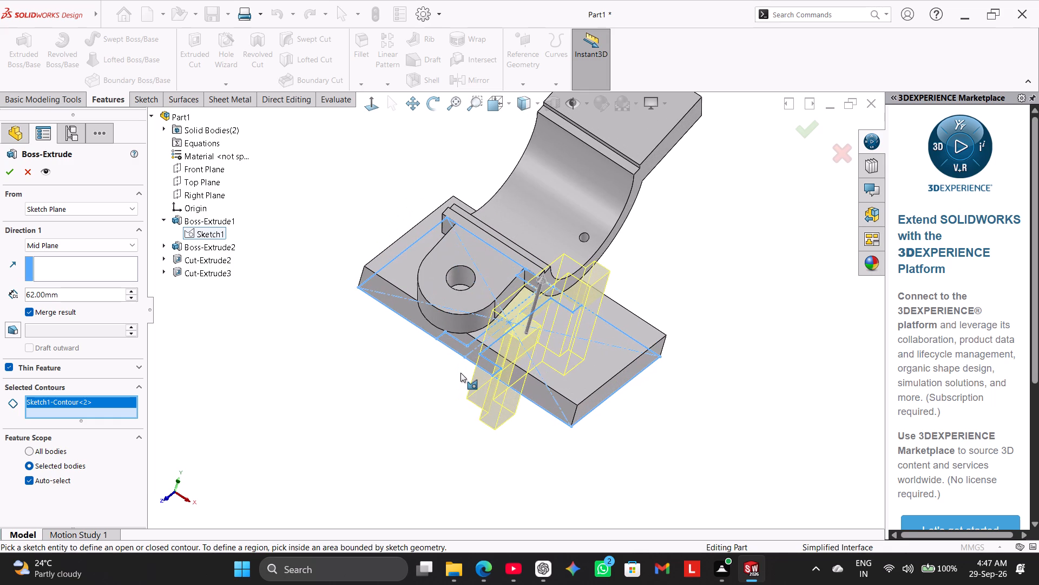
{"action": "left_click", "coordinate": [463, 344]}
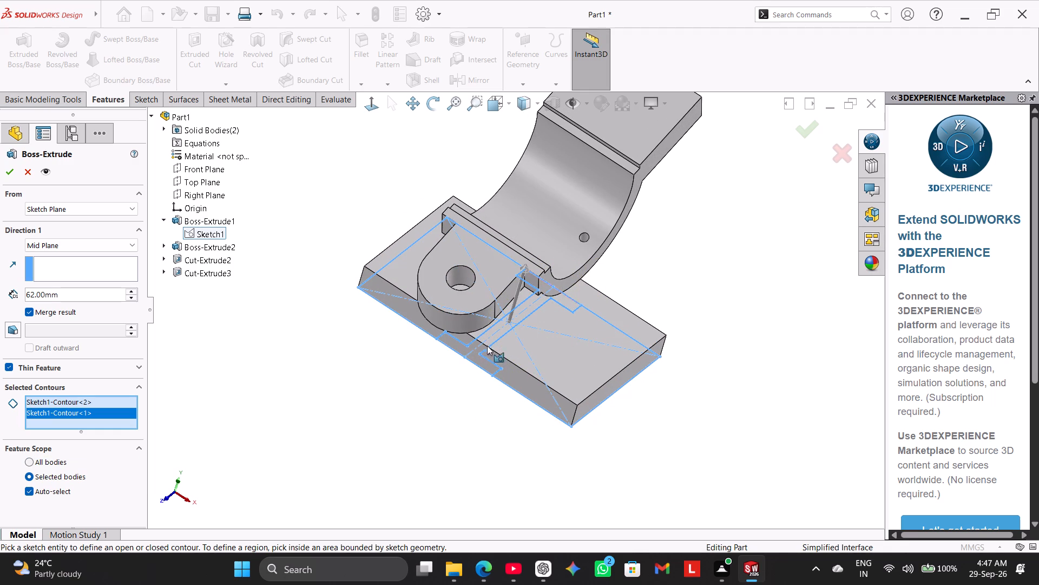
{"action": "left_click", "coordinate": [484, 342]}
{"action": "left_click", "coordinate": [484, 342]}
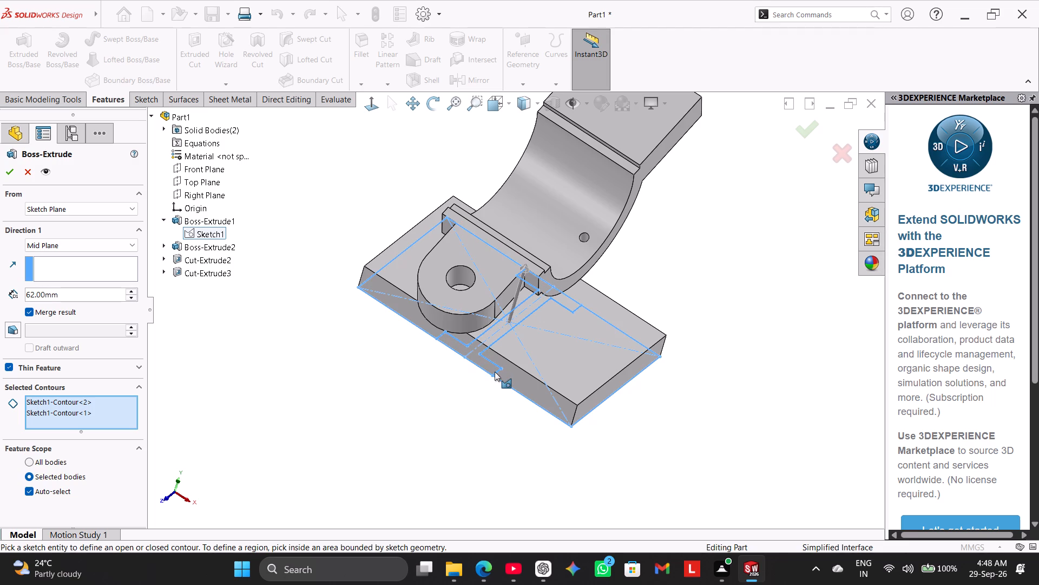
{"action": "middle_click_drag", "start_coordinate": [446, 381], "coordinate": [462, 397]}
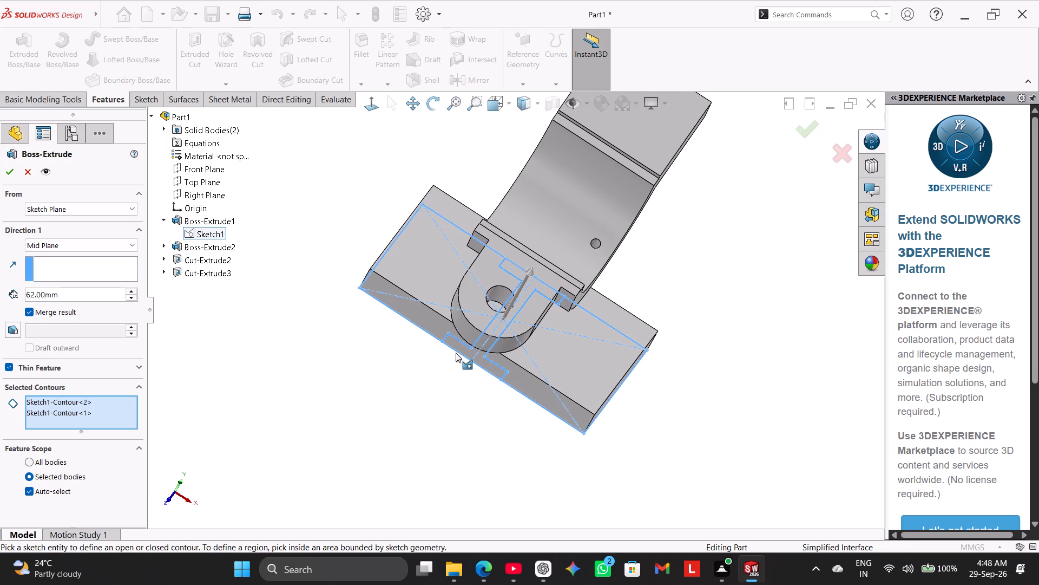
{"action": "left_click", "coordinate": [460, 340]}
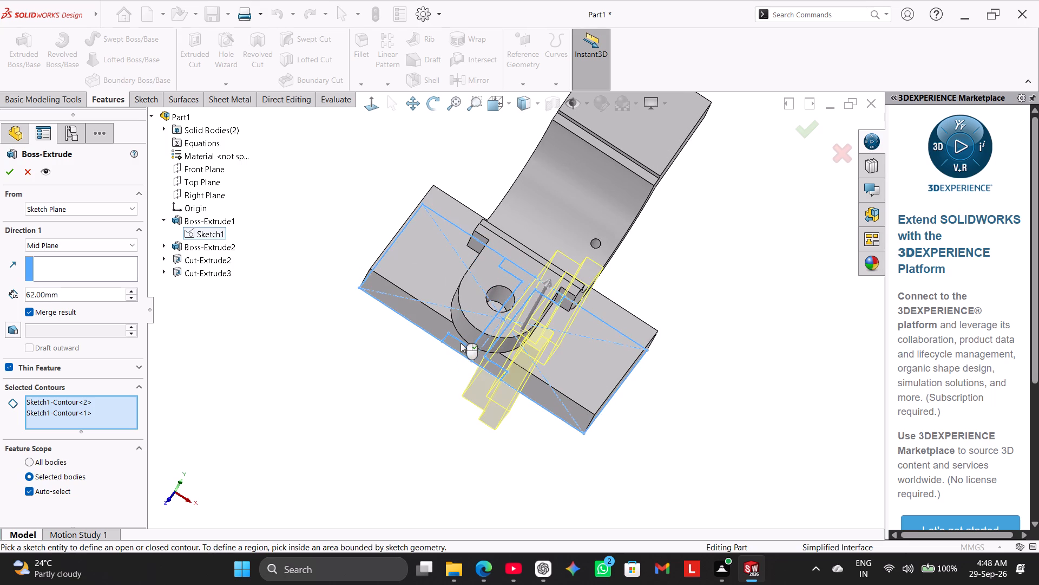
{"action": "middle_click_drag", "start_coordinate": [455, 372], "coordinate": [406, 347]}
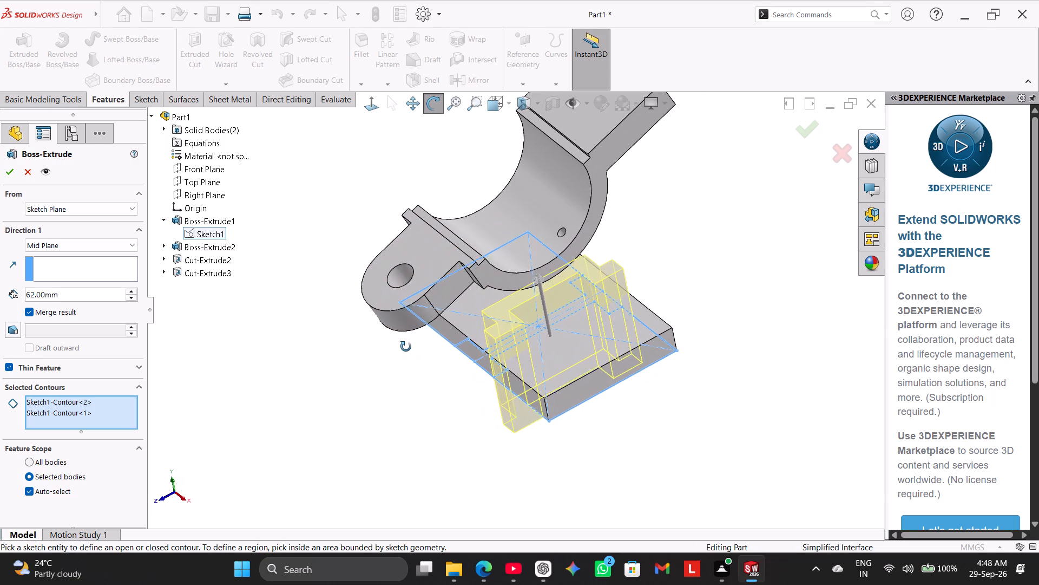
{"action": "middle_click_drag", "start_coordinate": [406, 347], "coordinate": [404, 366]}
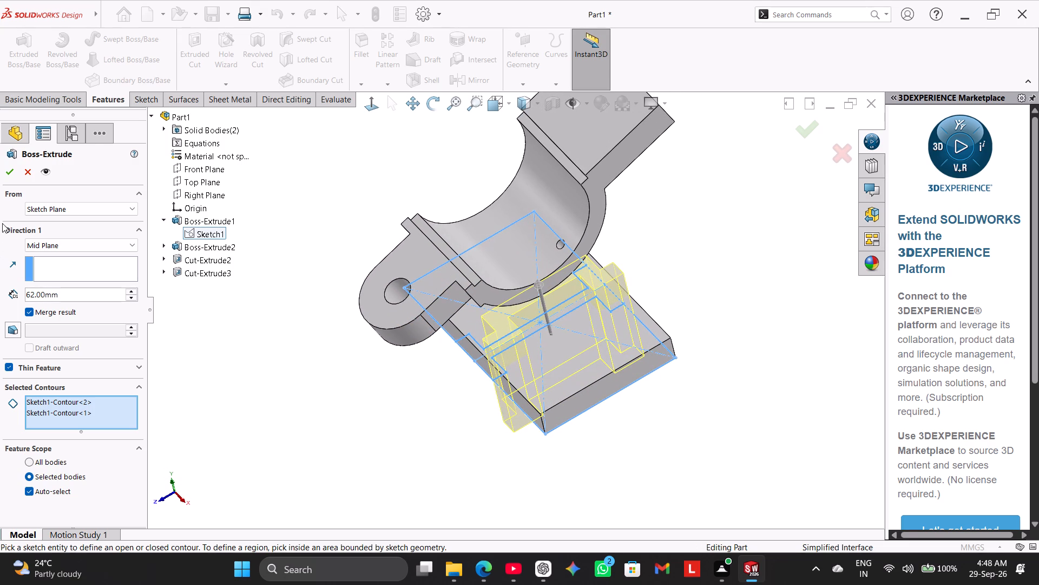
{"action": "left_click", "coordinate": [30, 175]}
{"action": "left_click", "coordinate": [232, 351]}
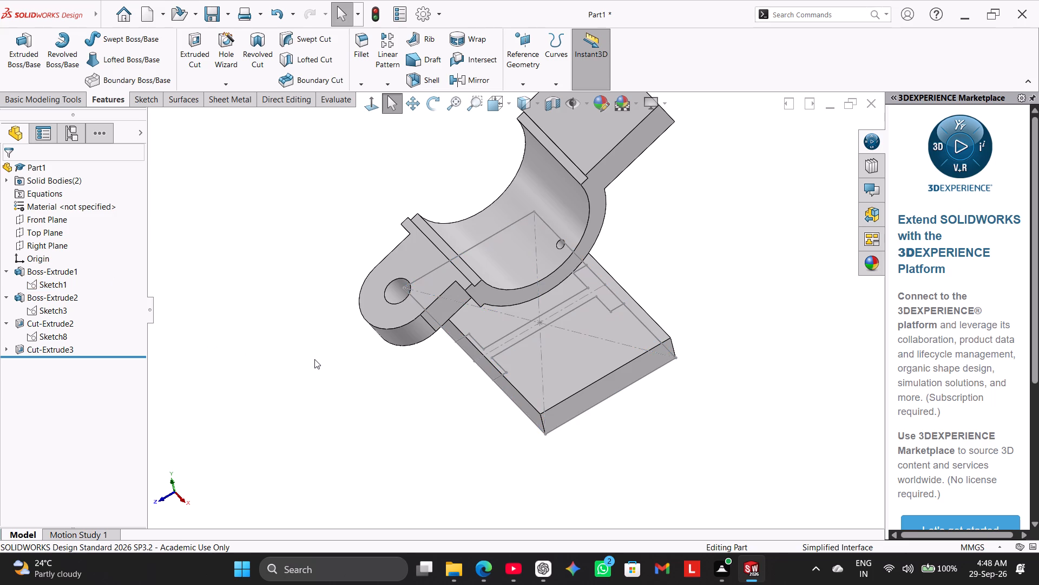
Start a new sketch on the top face of the rectangular base block.
{"action": "middle_click_drag", "start_coordinate": [318, 336], "coordinate": [320, 348]}
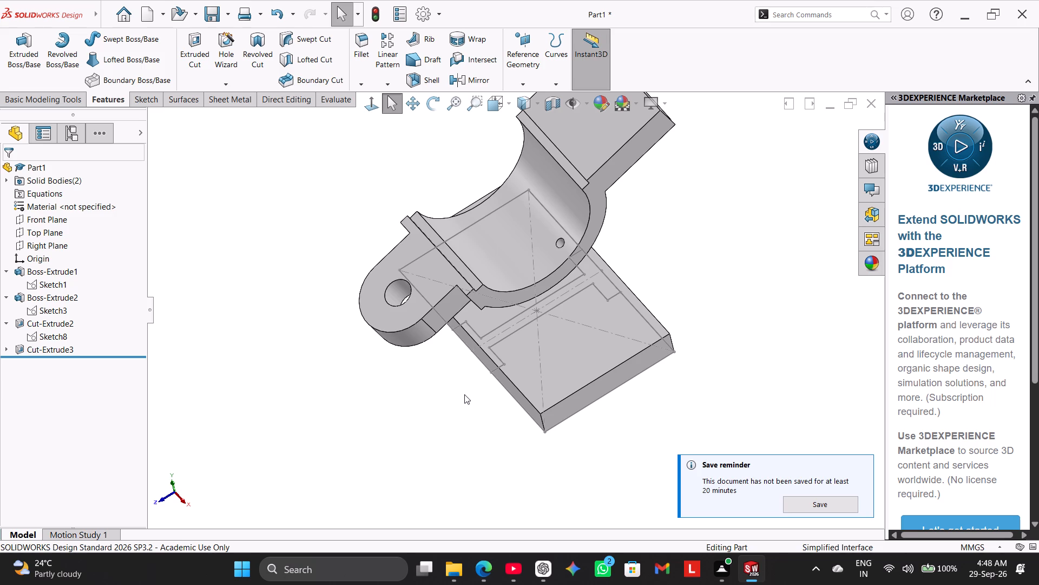
{"action": "right_click", "coordinate": [525, 370]}
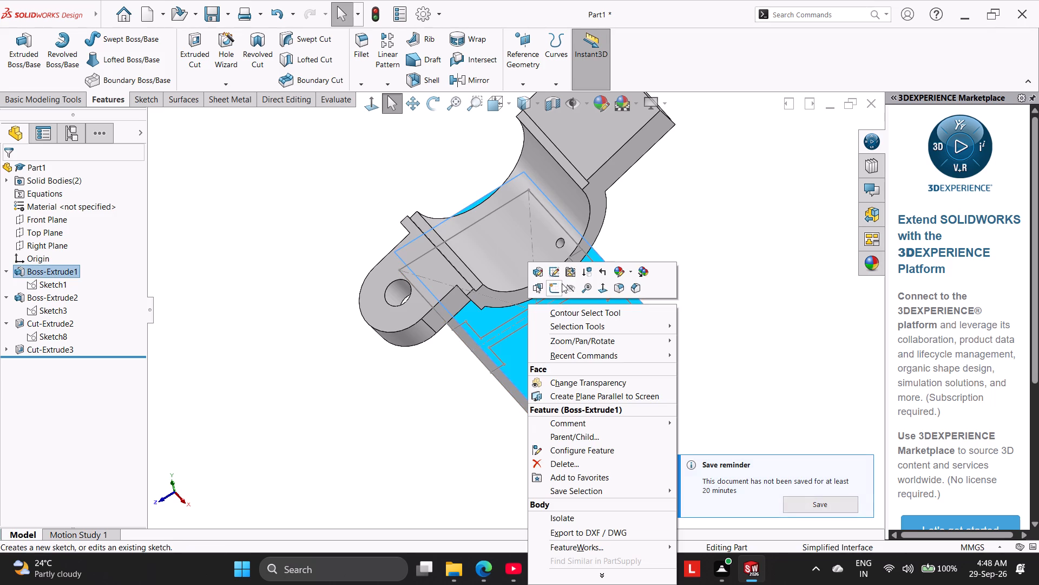
{"action": "left_click", "coordinate": [560, 283]}
{"action": "left_click", "coordinate": [224, 246]}
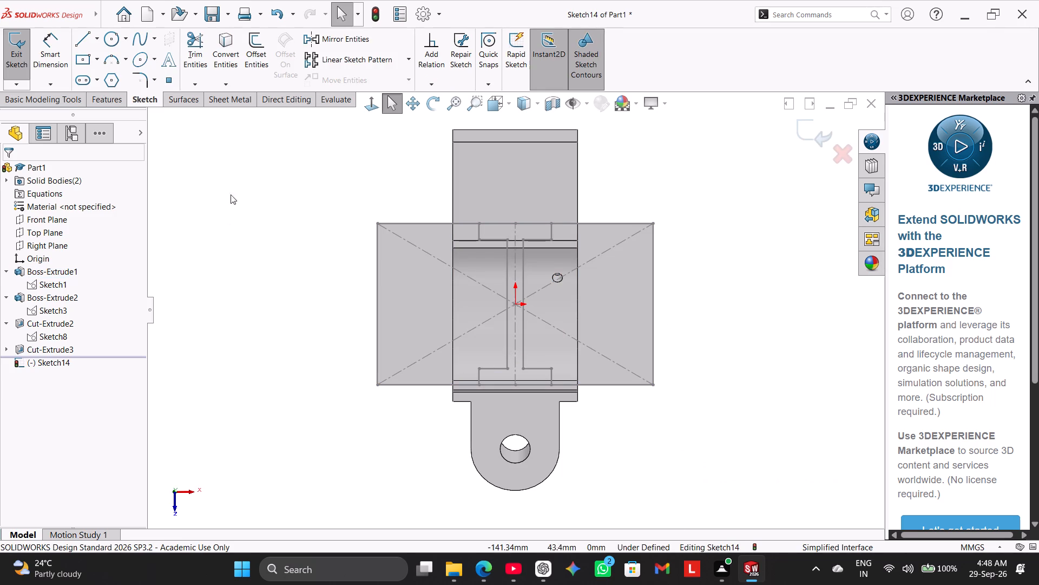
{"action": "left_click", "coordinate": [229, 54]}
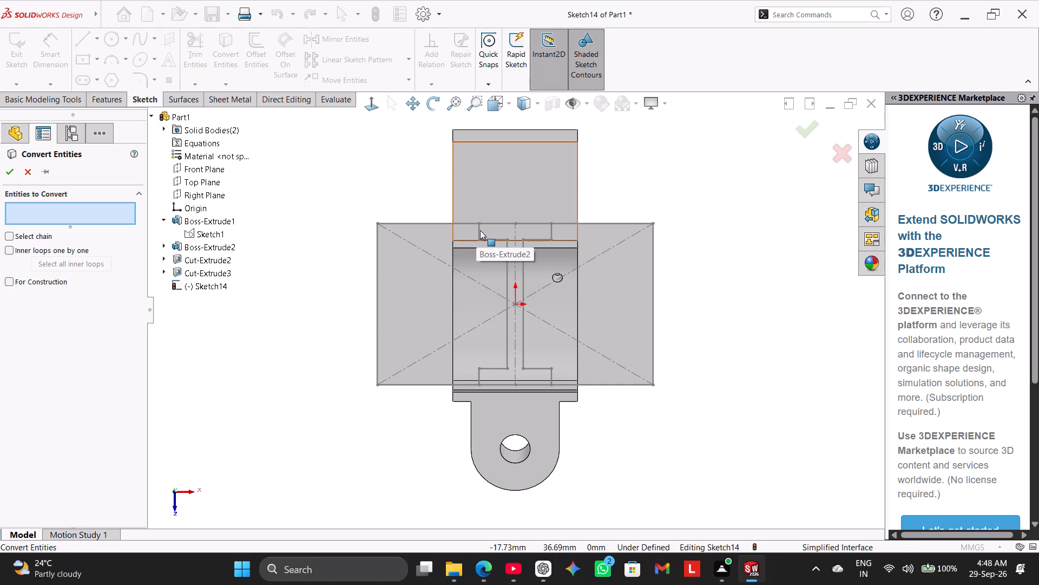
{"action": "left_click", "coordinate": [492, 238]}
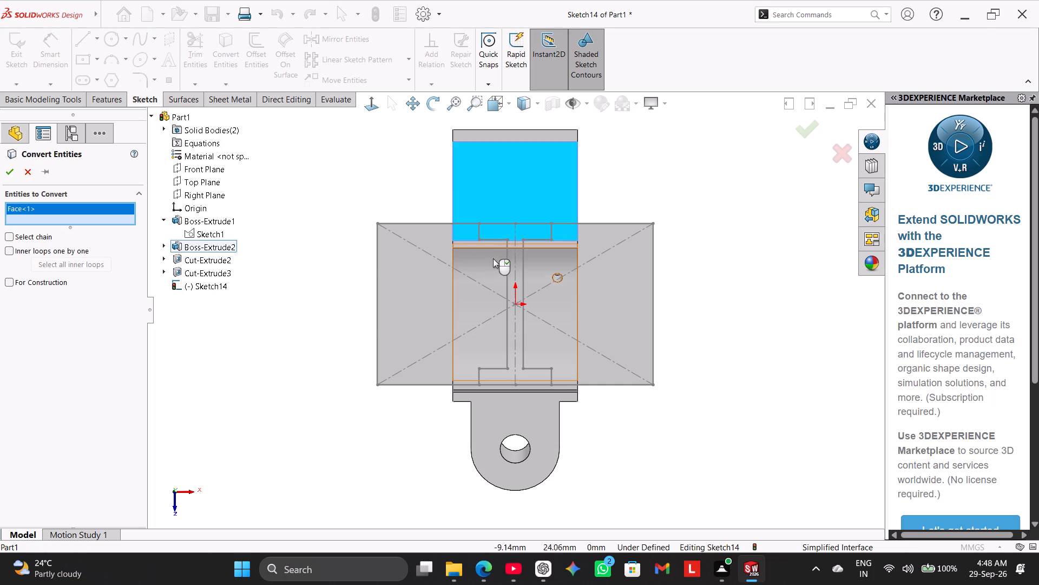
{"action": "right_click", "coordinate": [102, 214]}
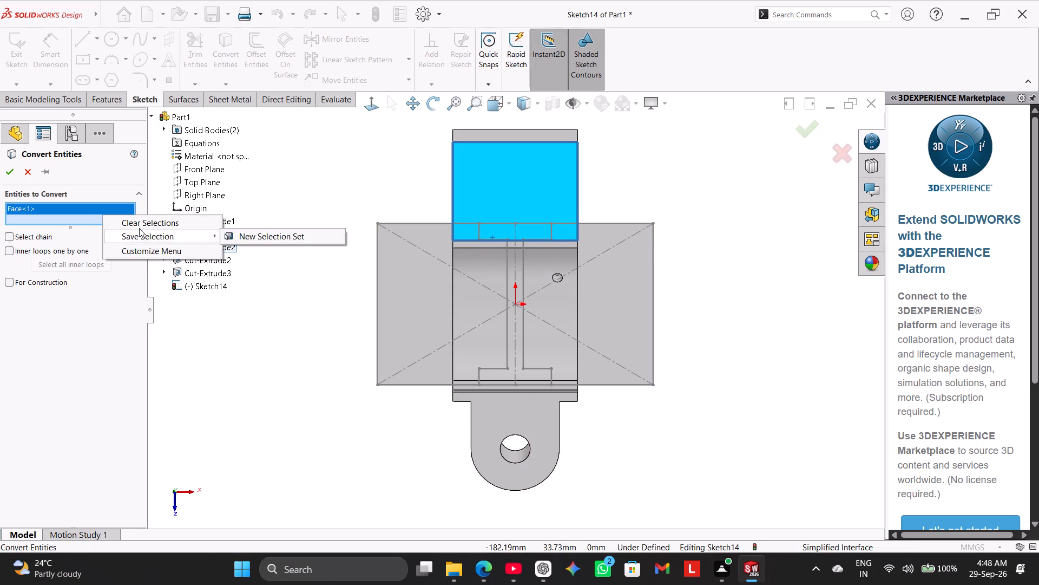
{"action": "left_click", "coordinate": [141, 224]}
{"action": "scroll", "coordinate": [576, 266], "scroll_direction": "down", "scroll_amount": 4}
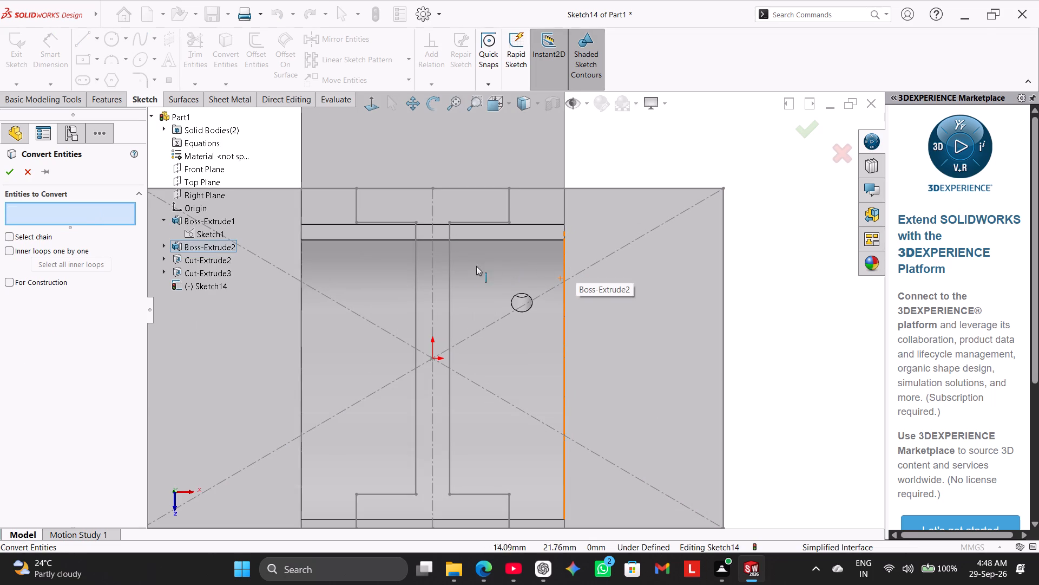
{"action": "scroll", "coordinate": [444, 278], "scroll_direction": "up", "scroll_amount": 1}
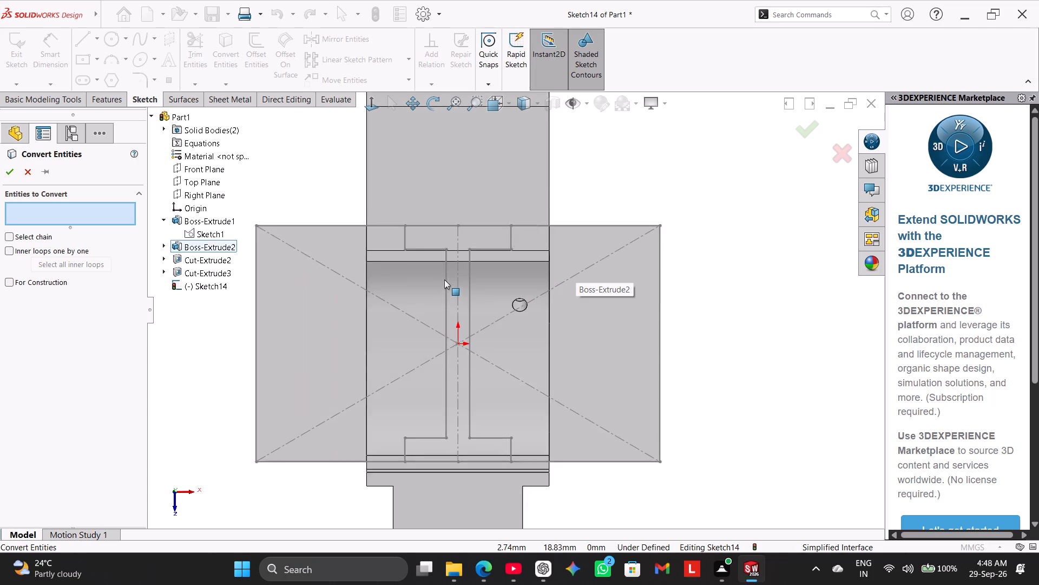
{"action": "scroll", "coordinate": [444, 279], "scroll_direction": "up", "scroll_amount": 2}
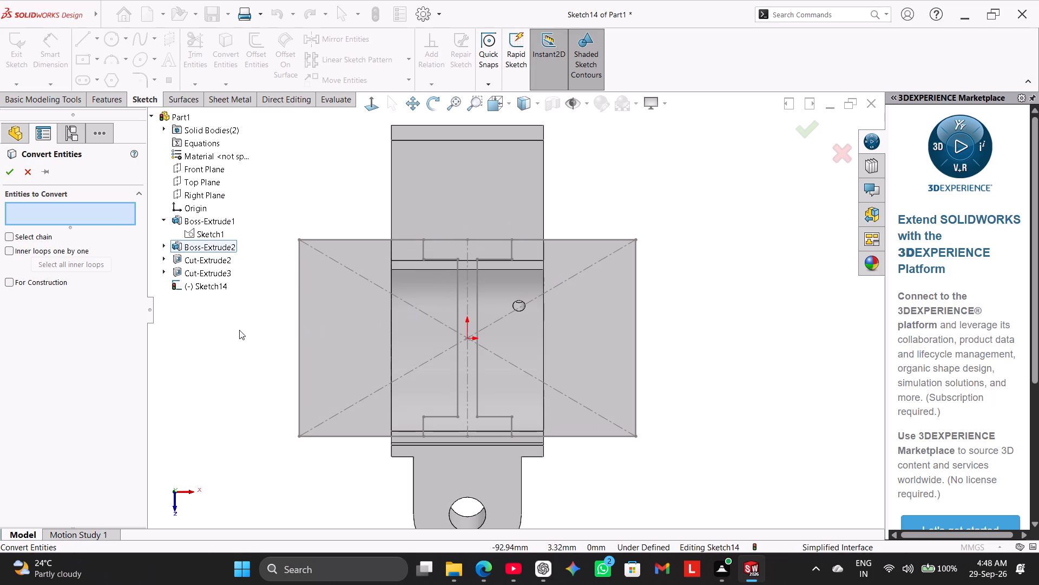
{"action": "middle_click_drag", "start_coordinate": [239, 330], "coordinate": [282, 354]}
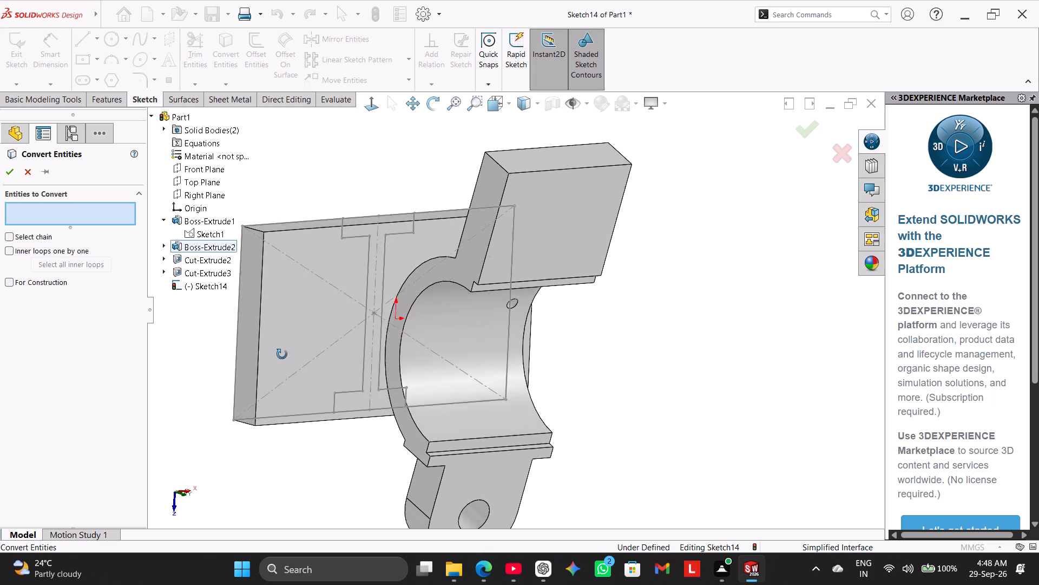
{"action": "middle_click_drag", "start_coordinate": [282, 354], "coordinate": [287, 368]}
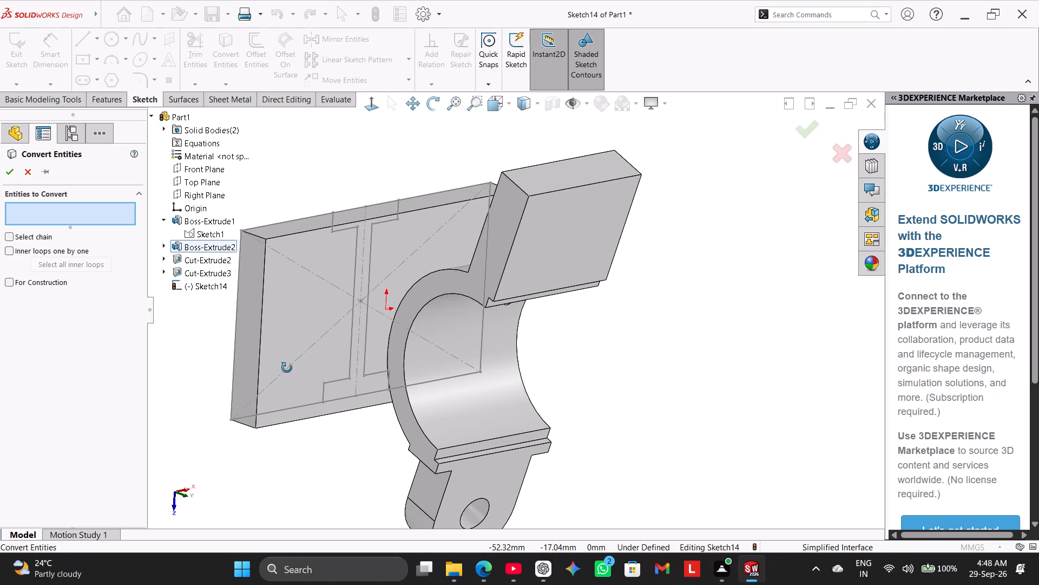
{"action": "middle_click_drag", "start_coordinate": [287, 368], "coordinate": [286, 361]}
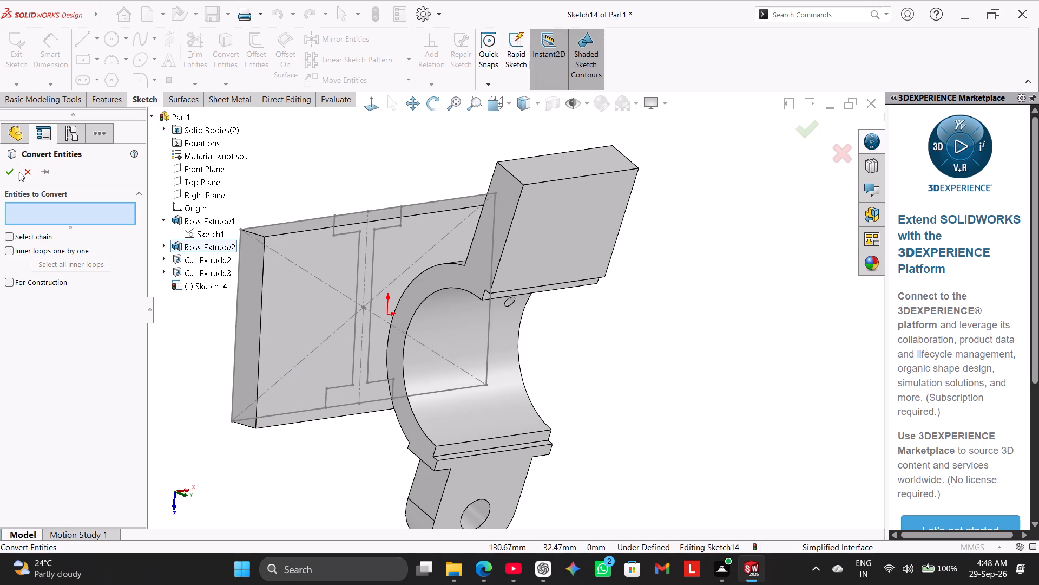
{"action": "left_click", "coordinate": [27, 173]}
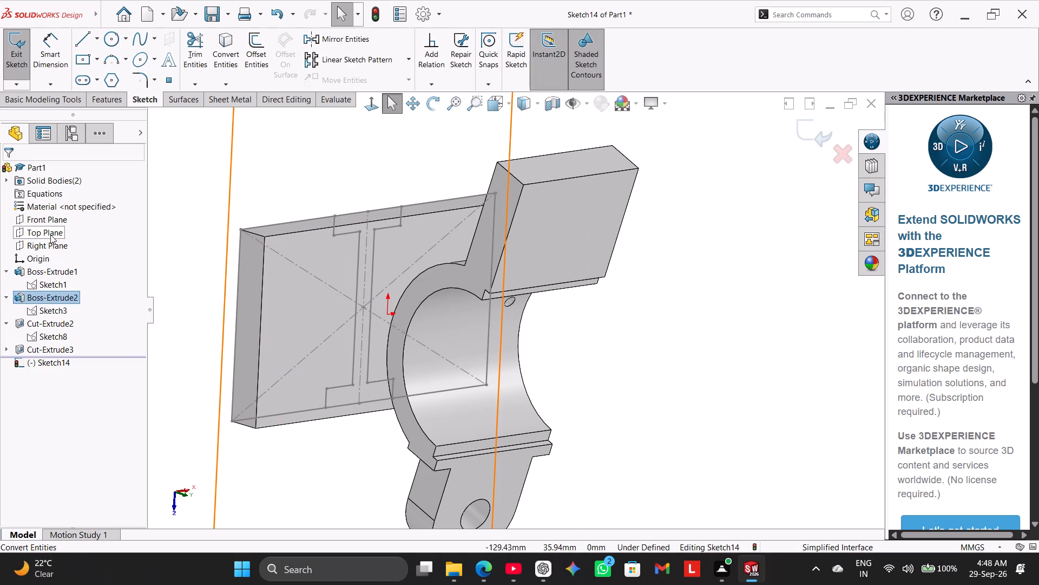
Leave the empty sketch on the base block's face and start a new sketch on the Top Plane.
{"action": "left_click", "coordinate": [50, 235]}
{"action": "left_click", "coordinate": [60, 219]}
{"action": "left_click", "coordinate": [60, 235]}
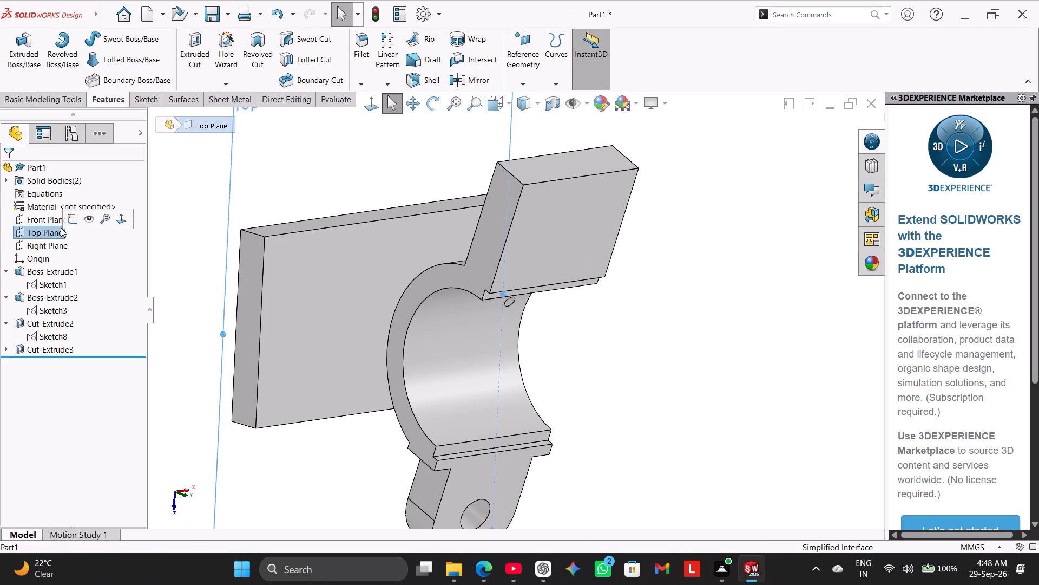
{"action": "left_click", "coordinate": [69, 218]}
{"action": "left_click", "coordinate": [245, 227]}
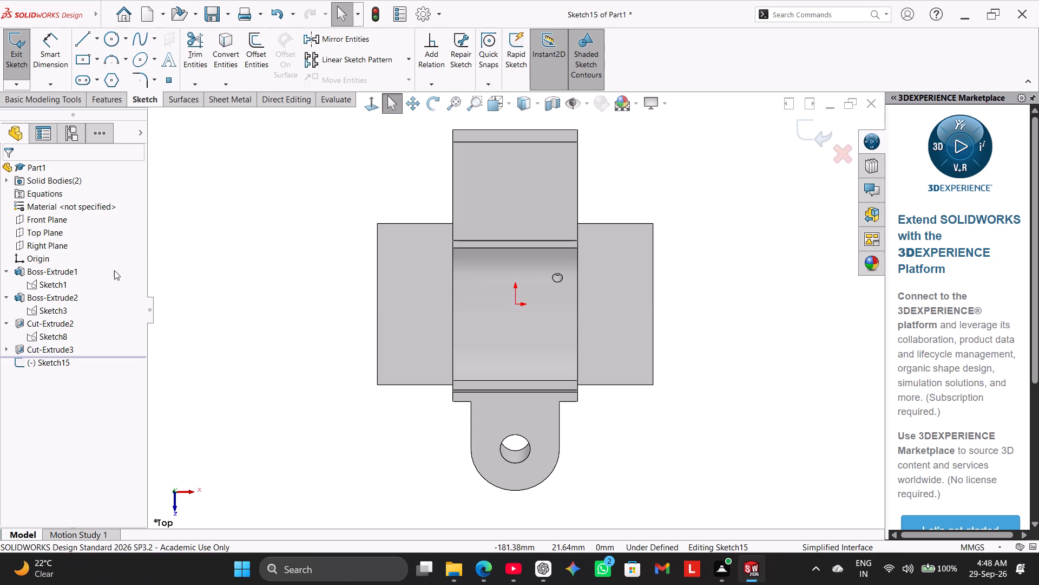
Show the base block's Sketch1 and convert the ten lines of its I-shaped web profile into the new sketch.
{"action": "right_click", "coordinate": [57, 281]}
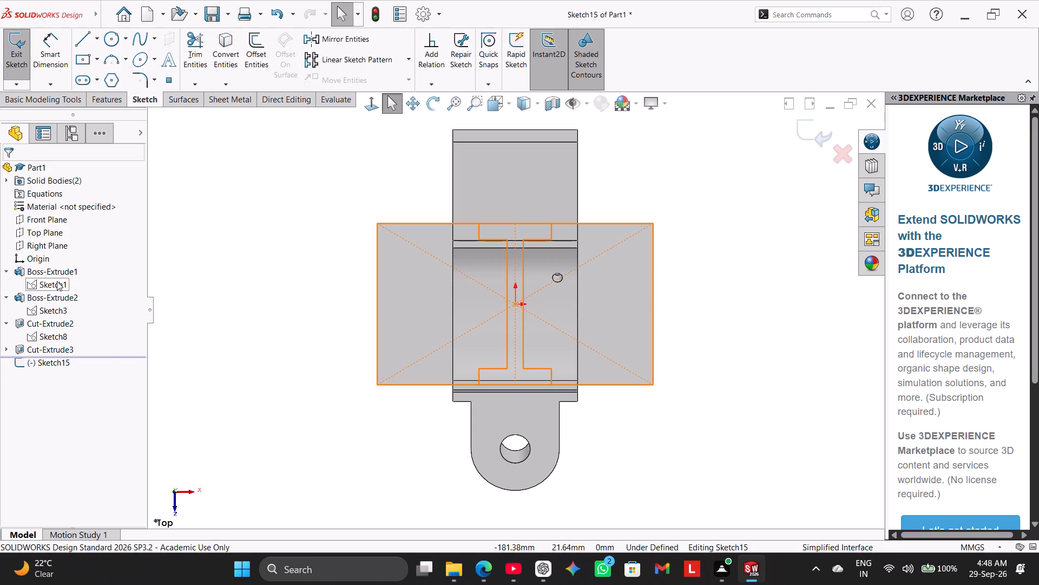
{"action": "left_click", "coordinate": [66, 265]}
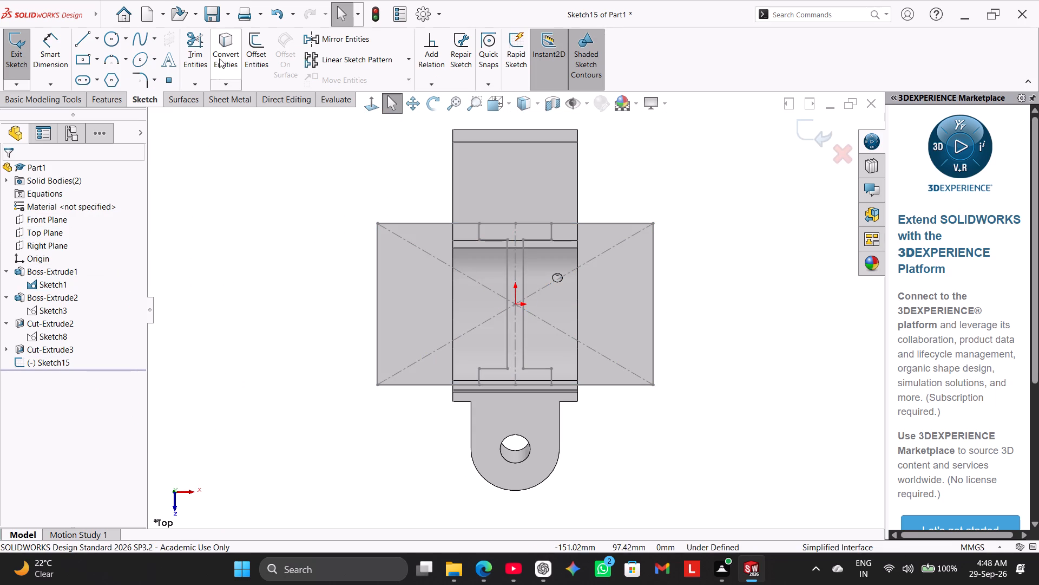
{"action": "left_click", "coordinate": [222, 49]}
{"action": "left_click", "coordinate": [479, 230]}
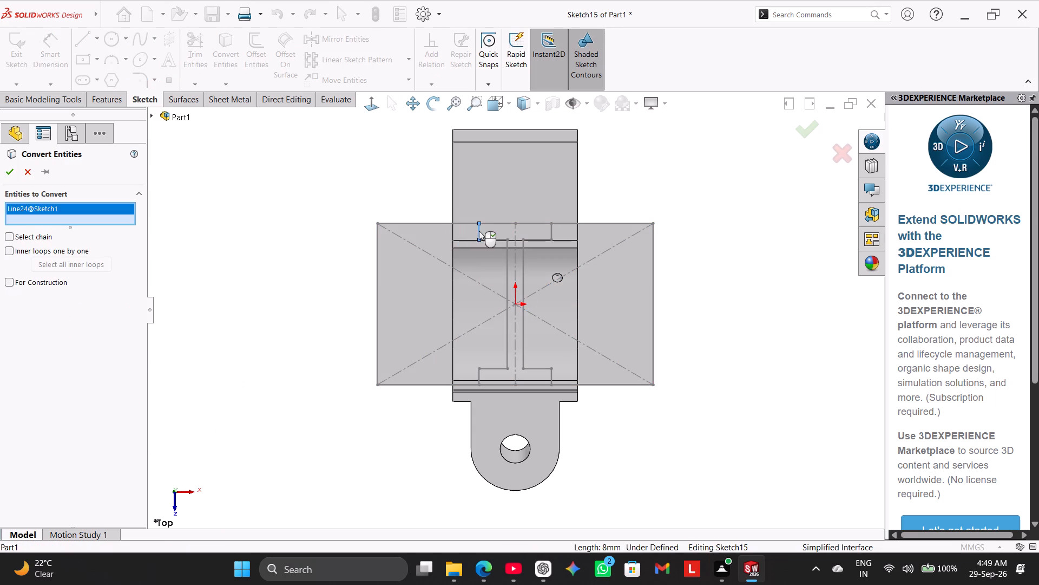
{"action": "left_click", "coordinate": [492, 239]}
{"action": "left_click", "coordinate": [508, 257]}
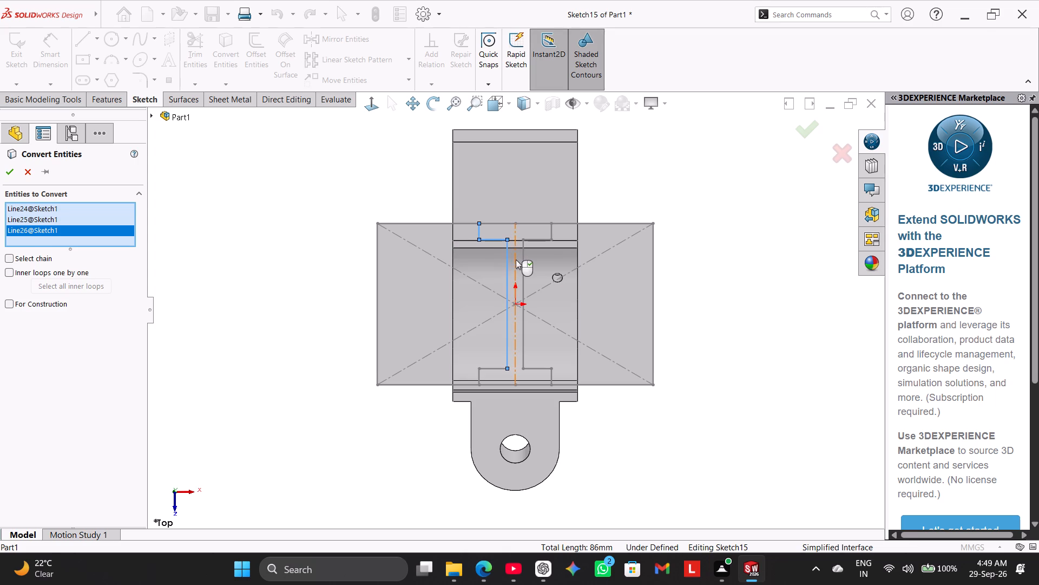
{"action": "left_click", "coordinate": [524, 263]}
{"action": "left_click", "coordinate": [535, 239]}
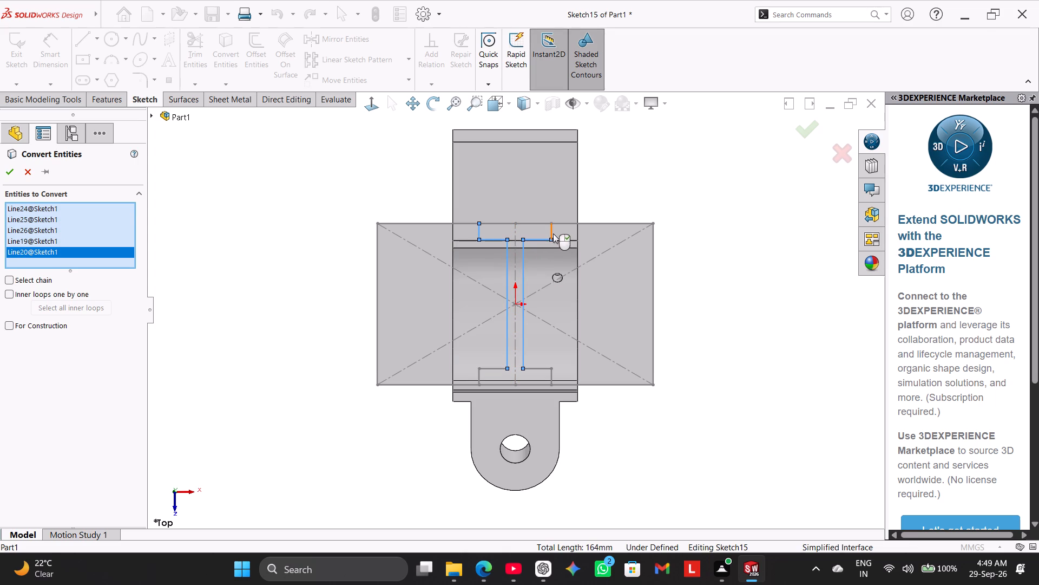
{"action": "left_click", "coordinate": [553, 233]}
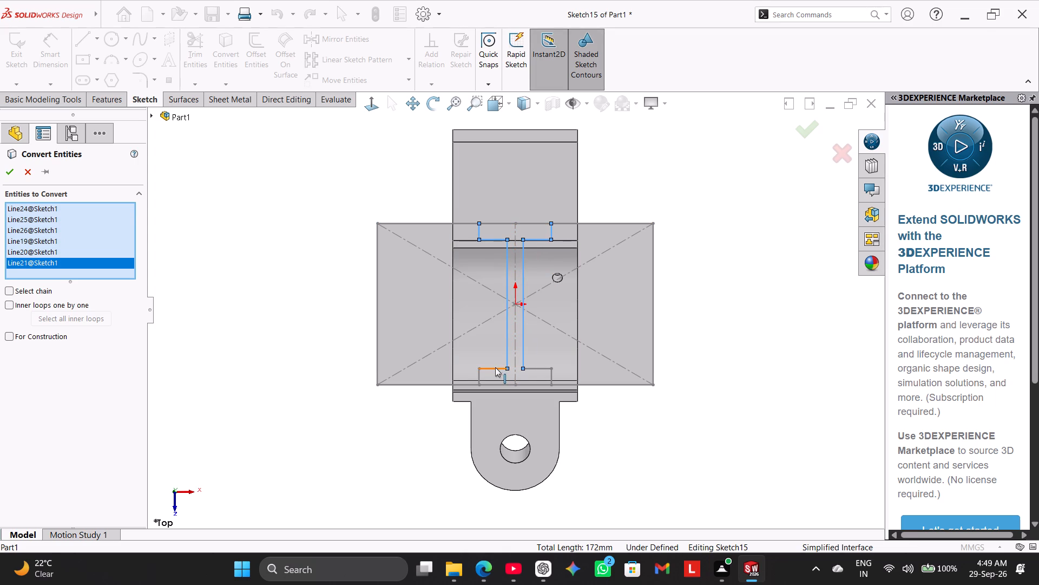
{"action": "left_click", "coordinate": [495, 367]}
{"action": "left_click", "coordinate": [480, 372]}
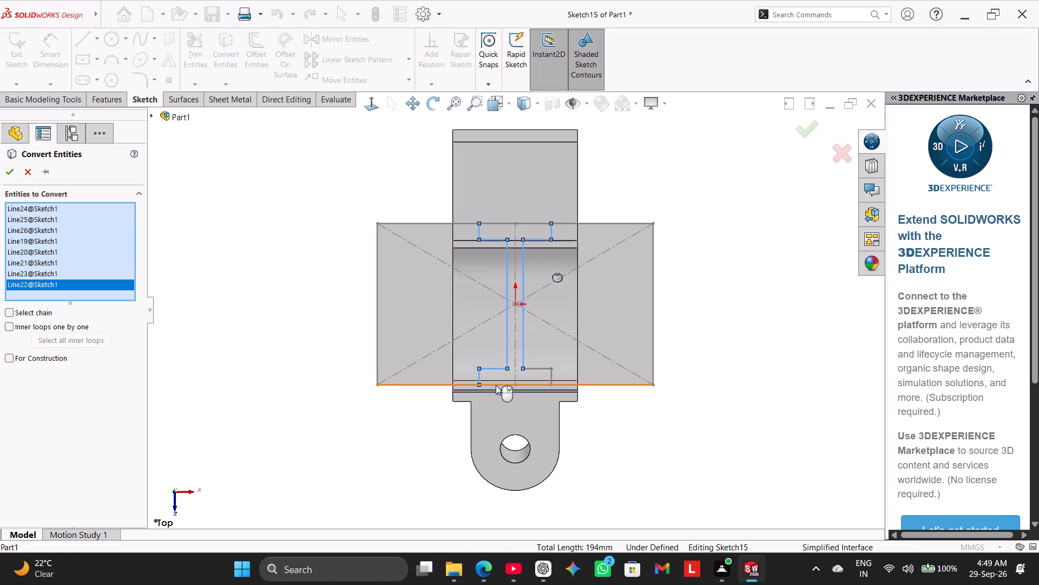
{"action": "left_click", "coordinate": [534, 367]}
{"action": "left_click", "coordinate": [551, 377]}
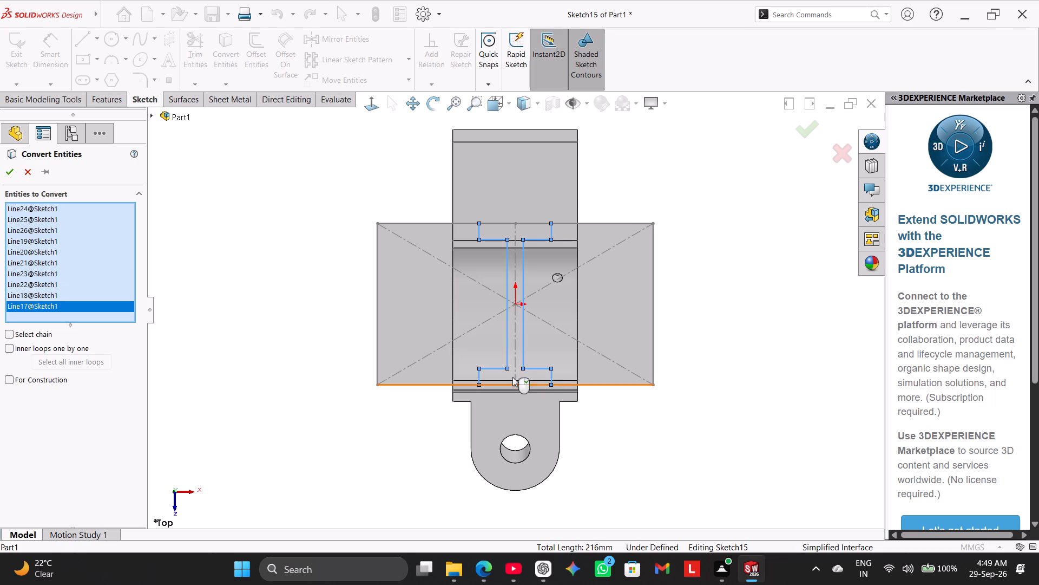
{"action": "left_click", "coordinate": [15, 175]}
{"action": "left_click", "coordinate": [255, 309]}
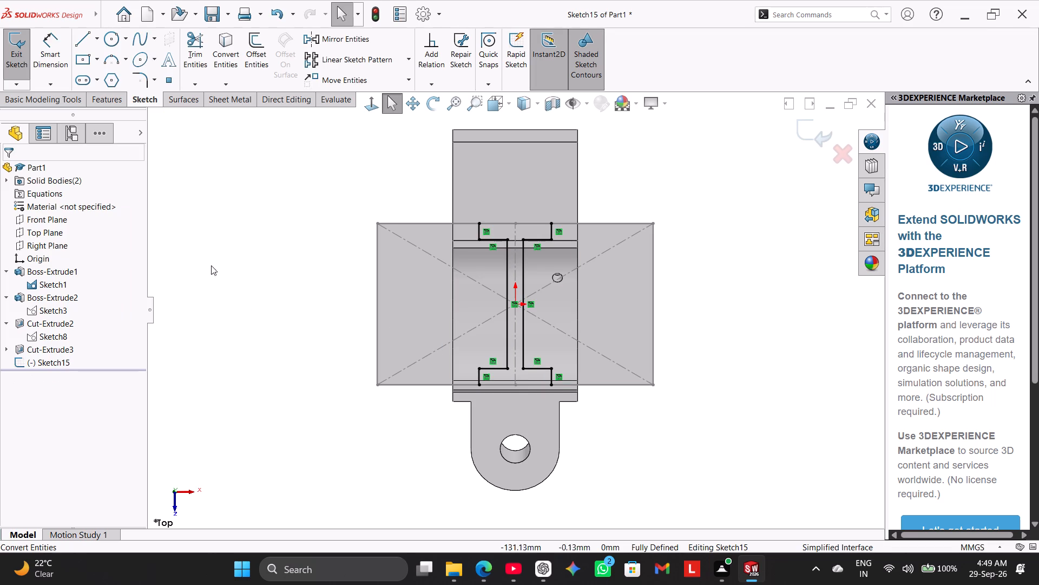
Draw two 36 mm horizontal lines closing the open outer ends of both flanges of the I-shaped profile.
{"action": "left_click", "coordinate": [86, 36]}
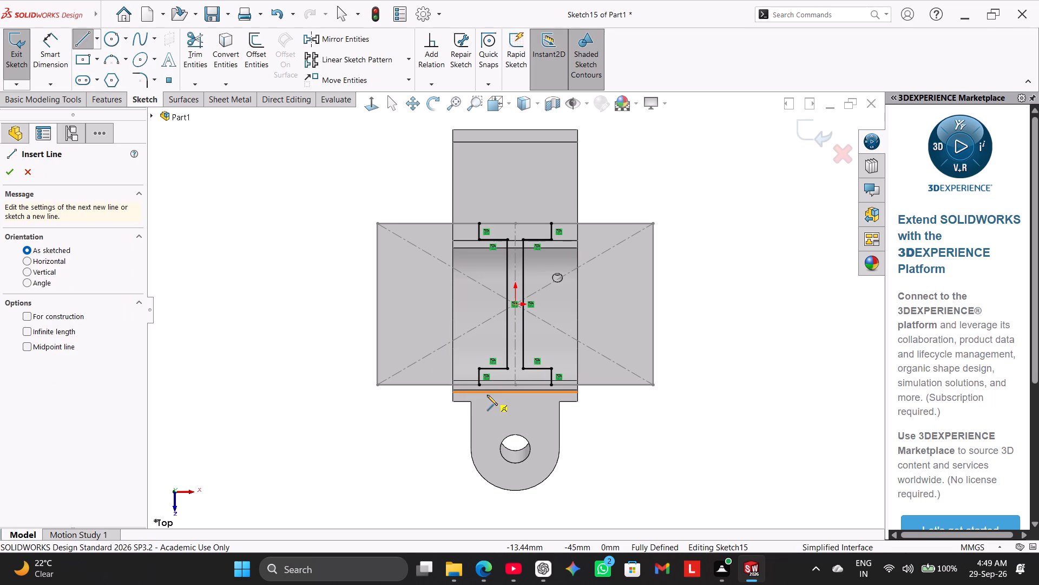
{"action": "left_click", "coordinate": [480, 386]}
{"action": "left_click", "coordinate": [551, 386]}
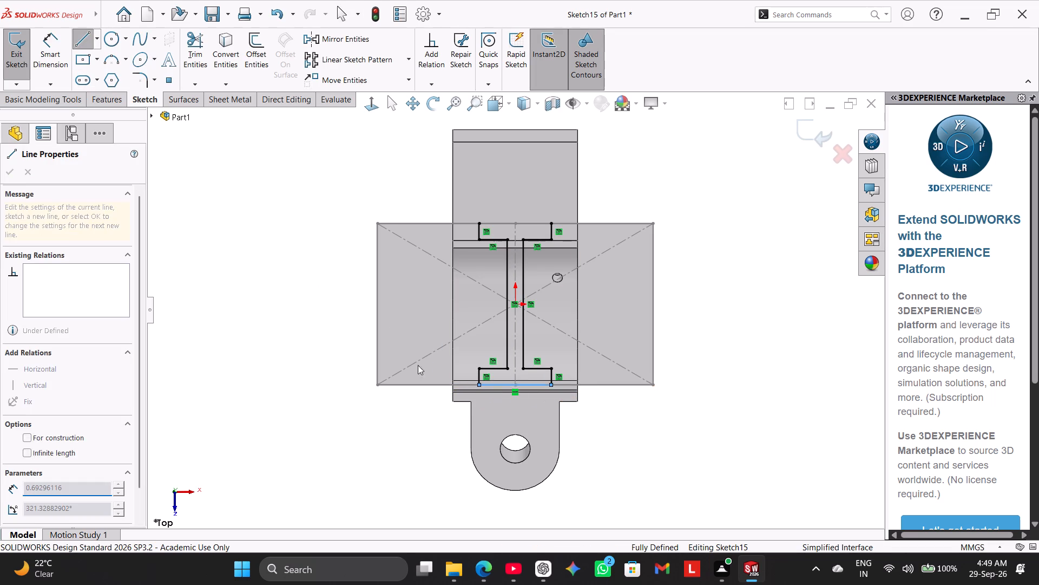
{"action": "right_click_drag", "start_coordinate": [215, 304], "coordinate": [221, 305]}
{"action": "left_click", "coordinate": [243, 311]}
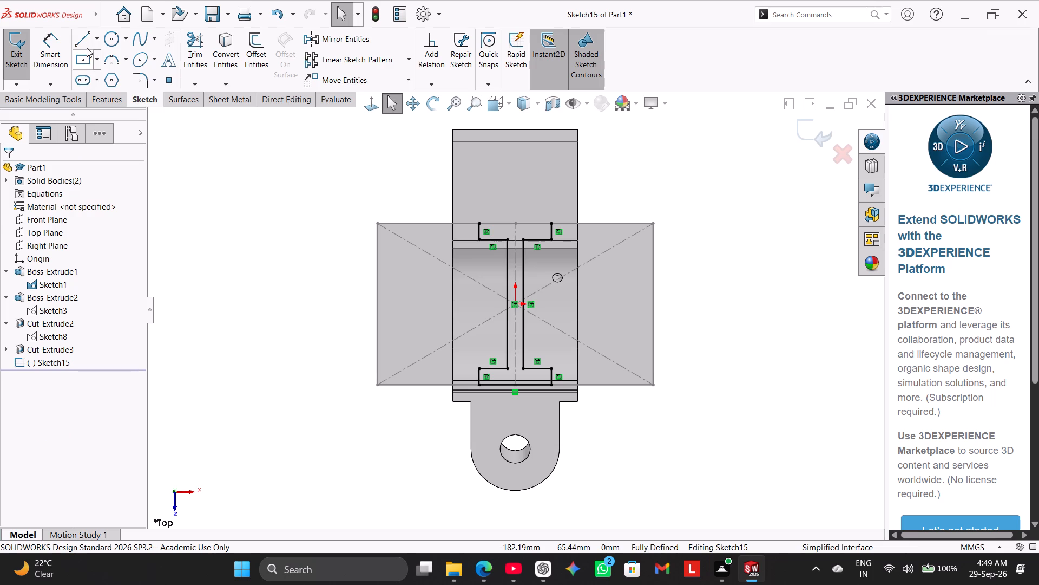
{"action": "left_click", "coordinate": [86, 38]}
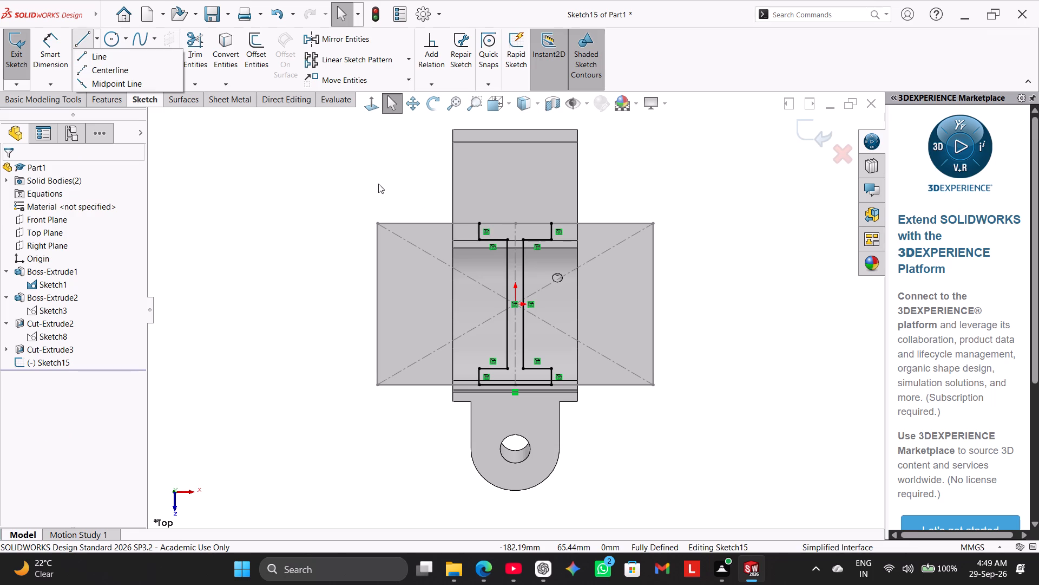
{"action": "left_click", "coordinate": [148, 57]}
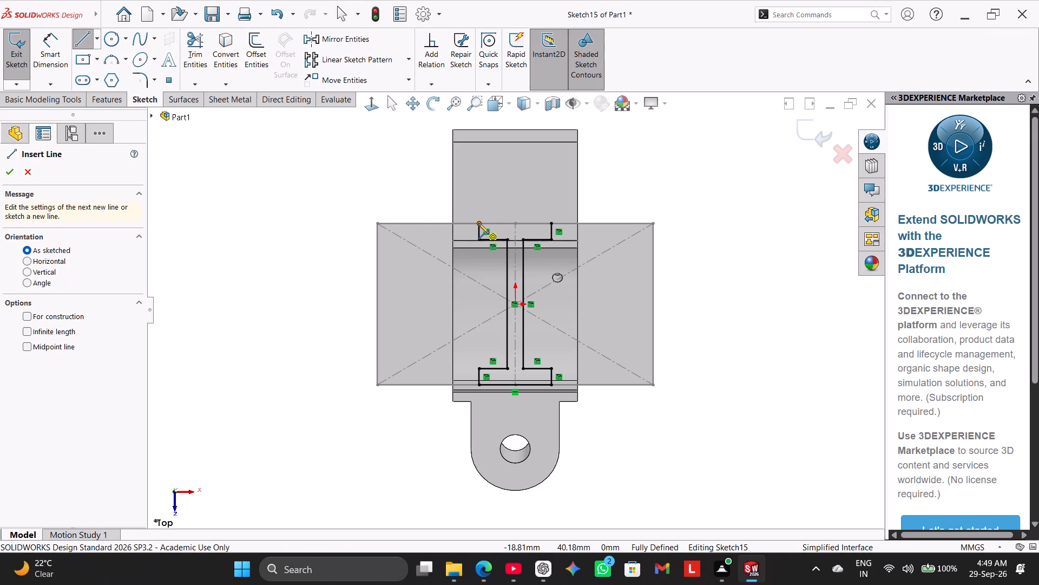
{"action": "left_click", "coordinate": [478, 223]}
{"action": "left_click", "coordinate": [553, 223]}
{"action": "right_click", "coordinate": [307, 172]}
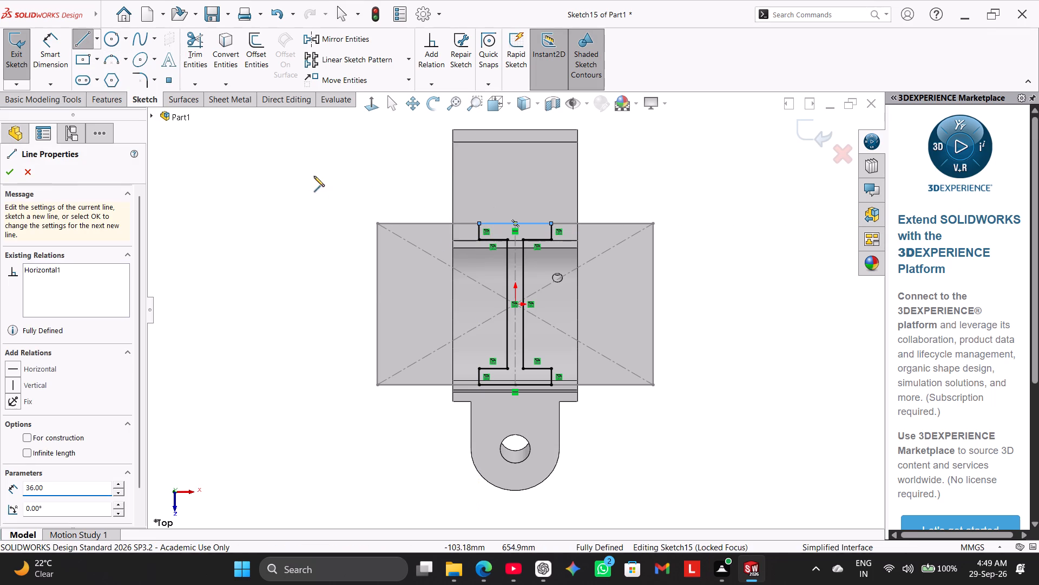
{"action": "left_click", "coordinate": [330, 185]}
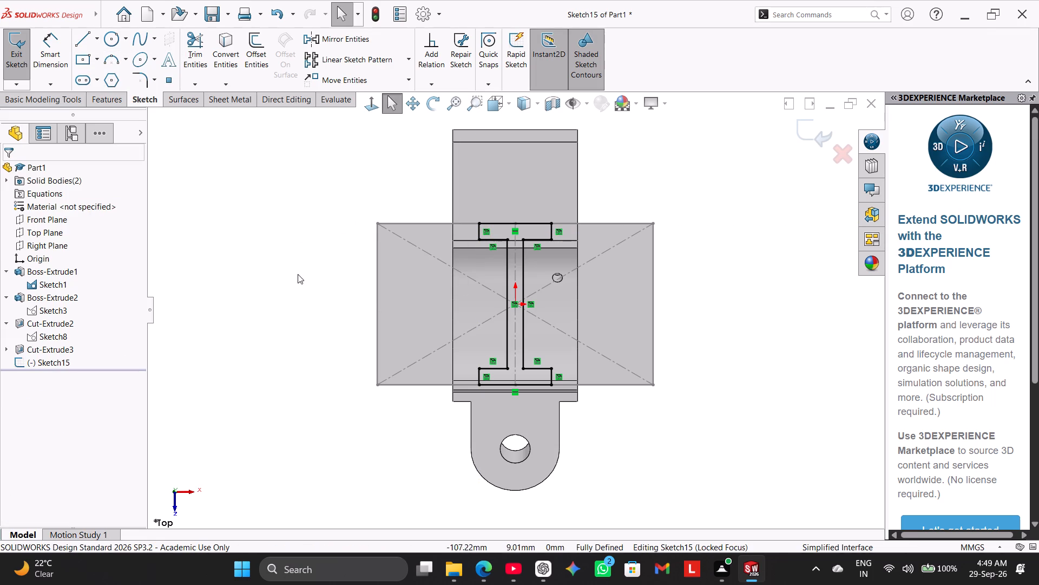
Extrude the closed I-shaped profile up to the half-ring's outer curved underside, with Merge result on.
{"action": "middle_click_drag", "start_coordinate": [298, 259], "coordinate": [306, 235]}
{"action": "middle_click_drag", "start_coordinate": [292, 296], "coordinate": [326, 196]}
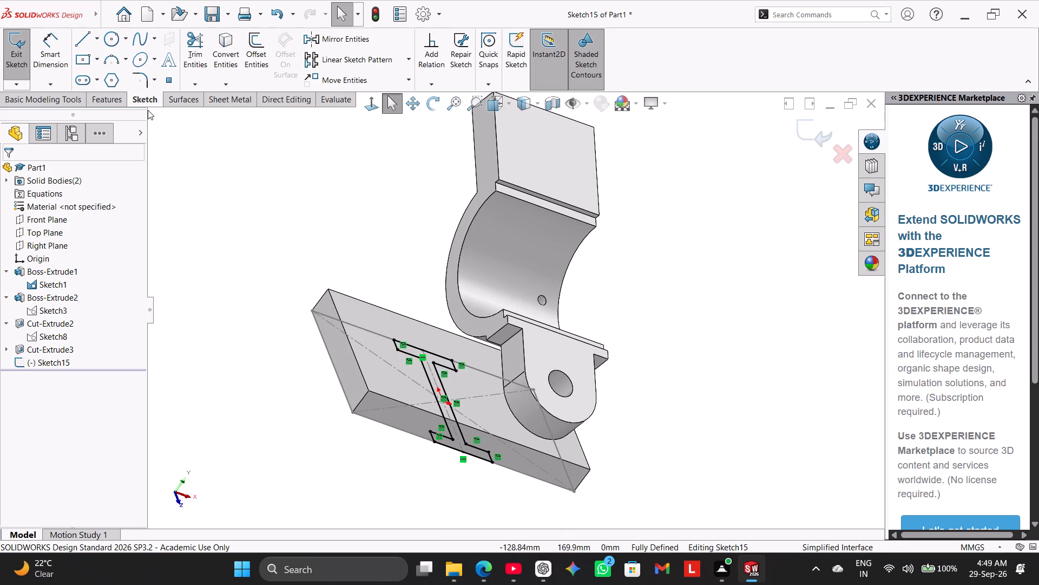
{"action": "left_click", "coordinate": [111, 102]}
{"action": "left_click_drag", "start_coordinate": [19, 35], "coordinate": [29, 48]}
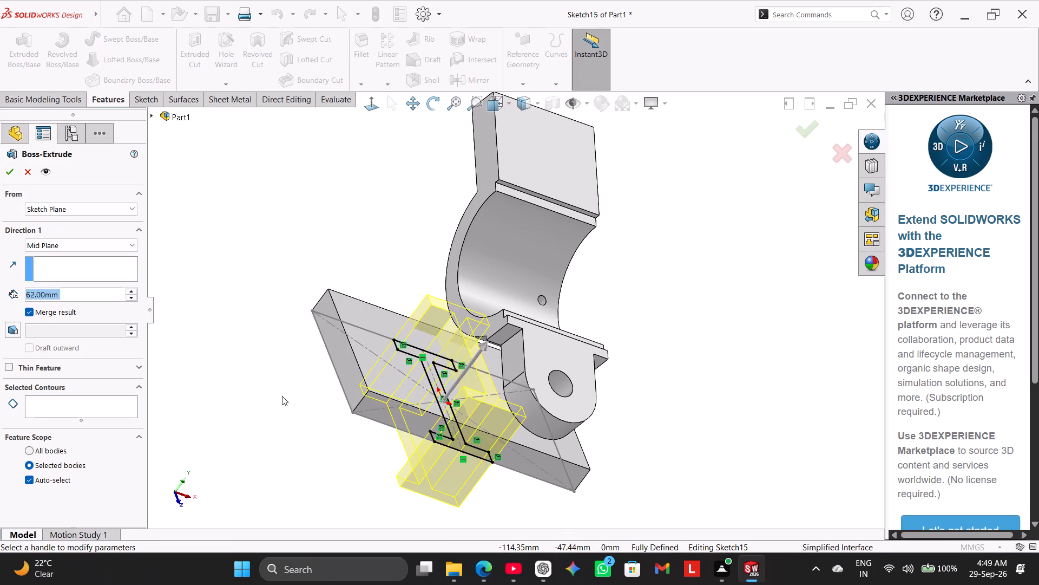
{"action": "middle_click_drag", "start_coordinate": [287, 400], "coordinate": [211, 315]}
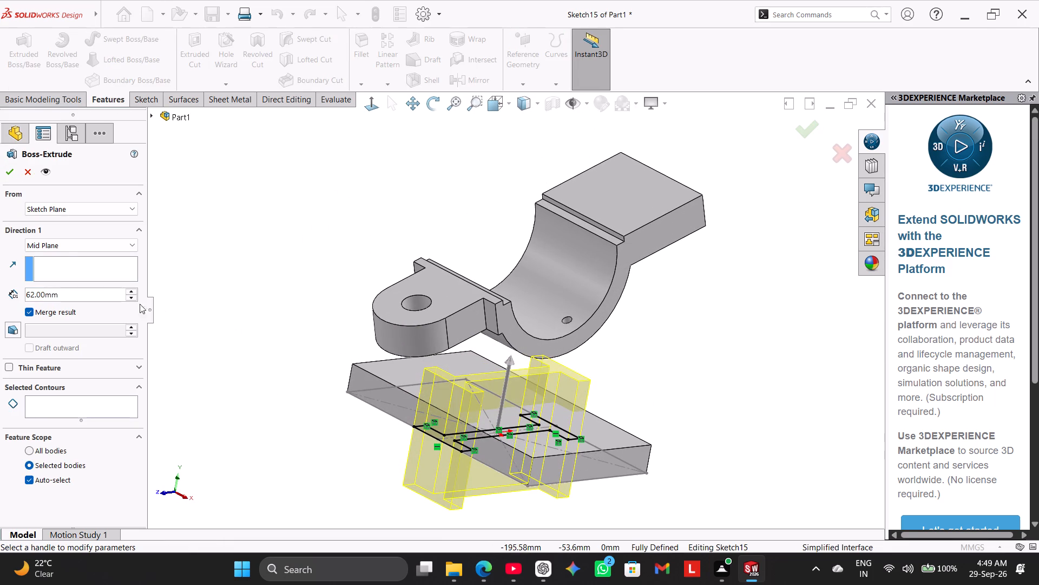
{"action": "left_click", "coordinate": [56, 240]}
{"action": "left_click", "coordinate": [64, 256]}
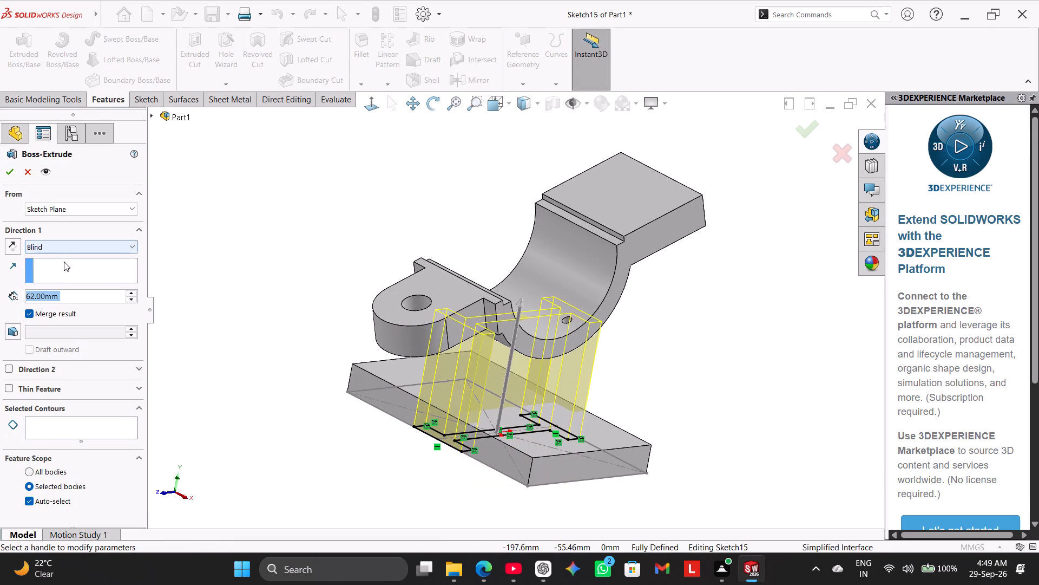
{"action": "left_click", "coordinate": [69, 250]}
{"action": "left_click", "coordinate": [73, 276]}
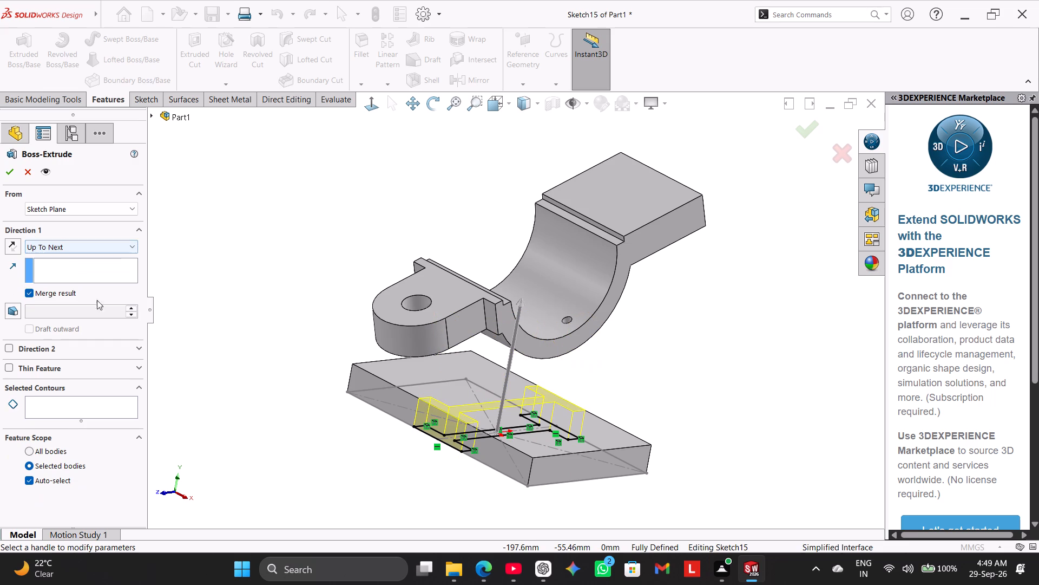
{"action": "left_click", "coordinate": [89, 250]}
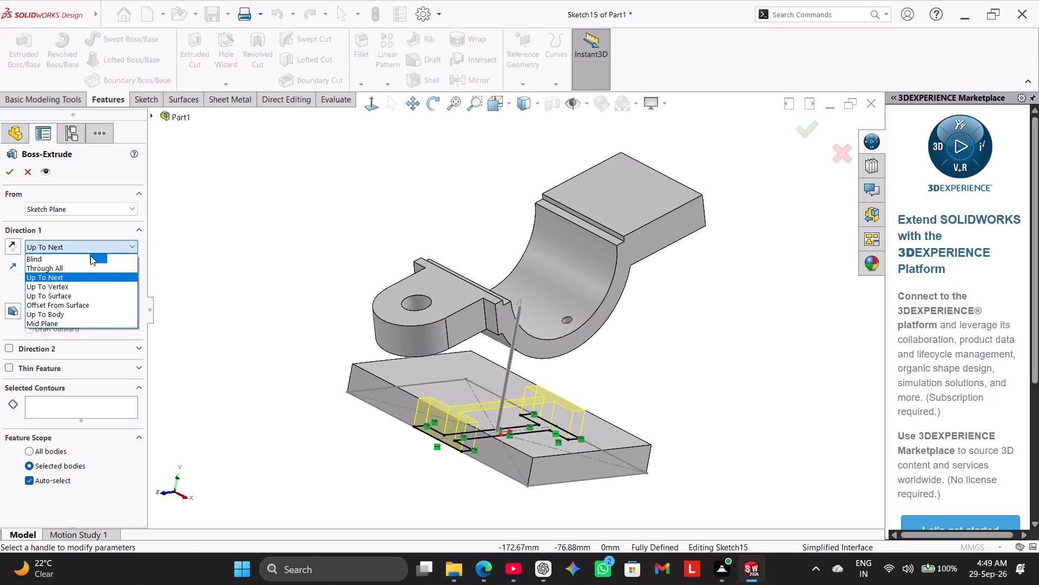
{"action": "left_click", "coordinate": [91, 291]}
{"action": "middle_click_drag", "start_coordinate": [236, 391], "coordinate": [232, 388]}
{"action": "scroll", "coordinate": [236, 391], "scroll_direction": "up", "scroll_amount": 1}
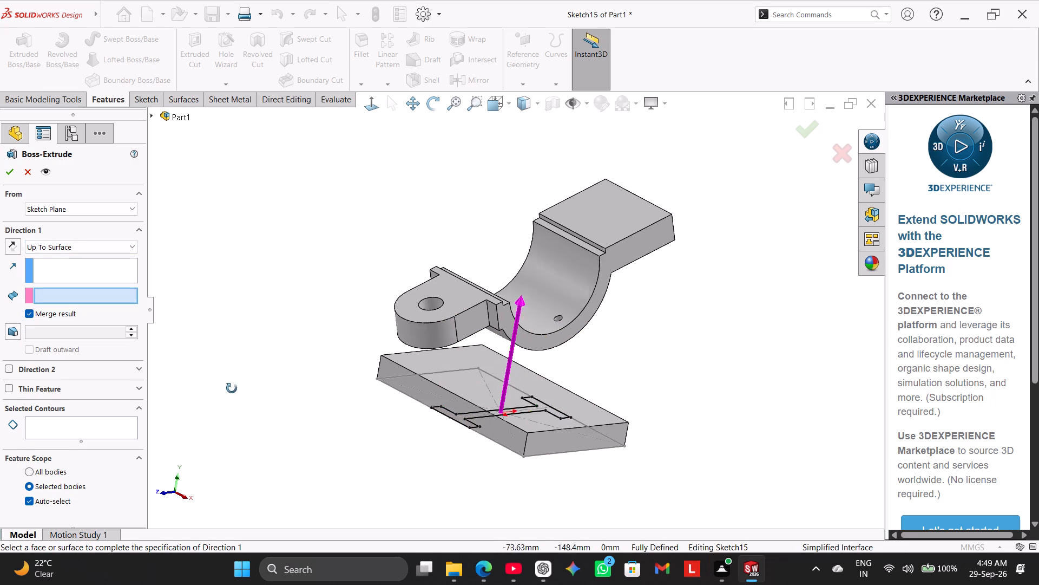
{"action": "middle_click_drag", "start_coordinate": [232, 388], "coordinate": [186, 372]}
{"action": "middle_click_drag", "start_coordinate": [399, 400], "coordinate": [383, 369]}
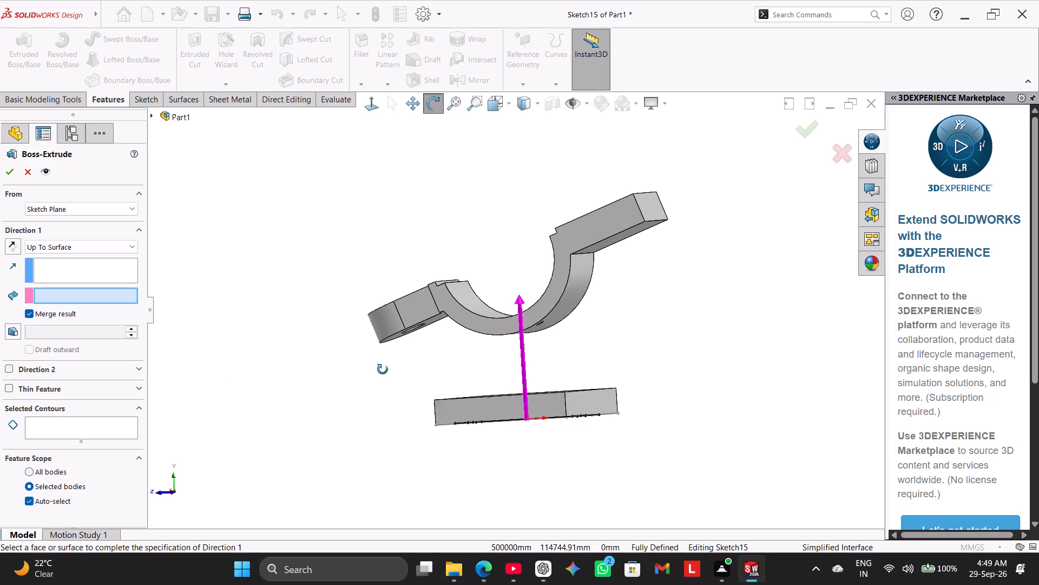
{"action": "middle_click_drag", "start_coordinate": [383, 369], "coordinate": [377, 357]}
{"action": "left_click", "coordinate": [549, 331]}
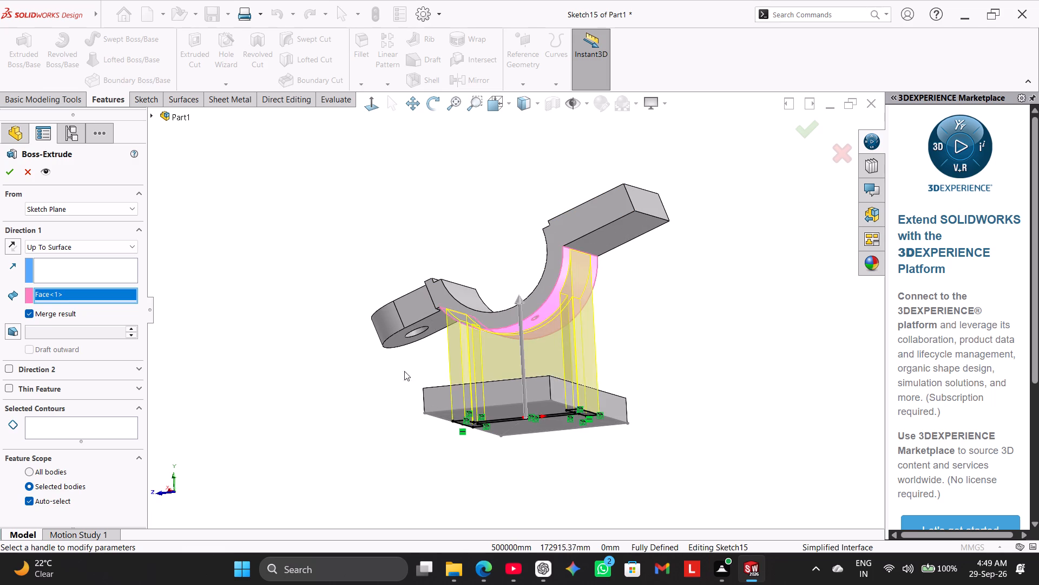
{"action": "middle_click_drag", "start_coordinate": [323, 387], "coordinate": [348, 419]}
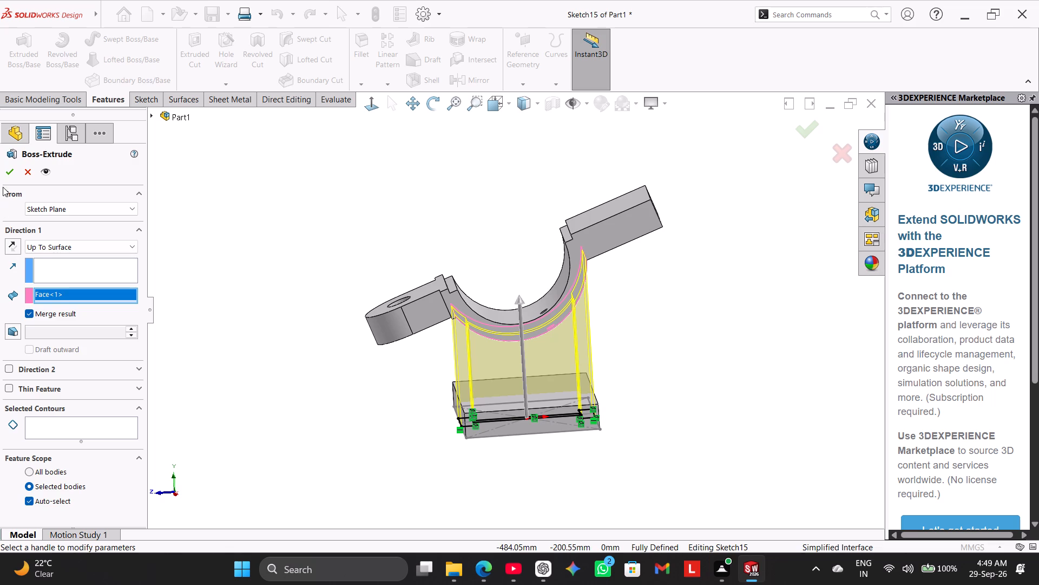
{"action": "left_click", "coordinate": [8, 170]}
{"action": "left_click", "coordinate": [281, 370]}
{"action": "right_click_drag", "start_coordinate": [294, 450], "coordinate": [520, 355]}
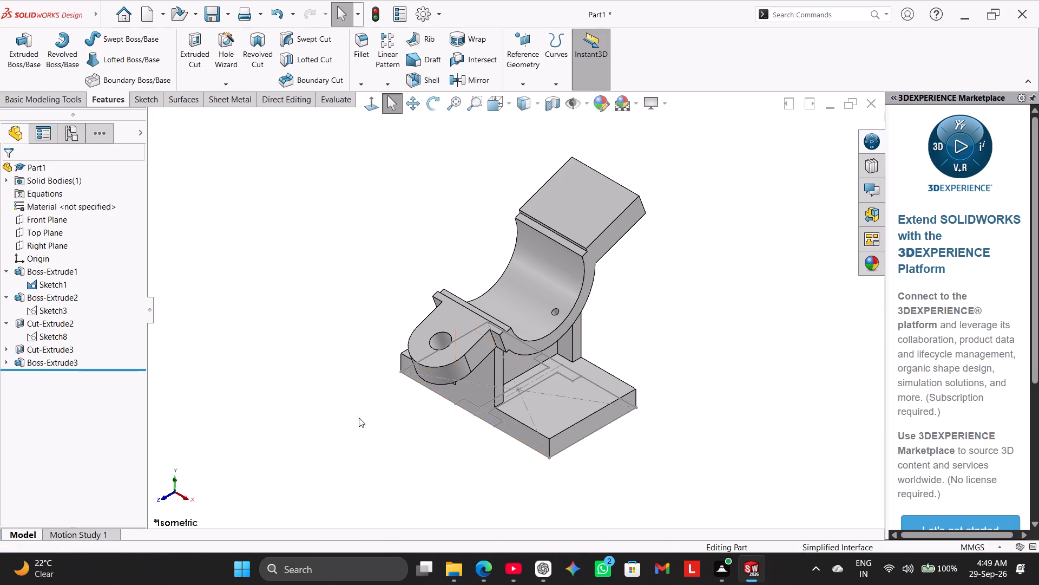
Hide the base block's Sketch1 and collapse the expanded features in the feature tree.
{"action": "left_click", "coordinate": [328, 419]}
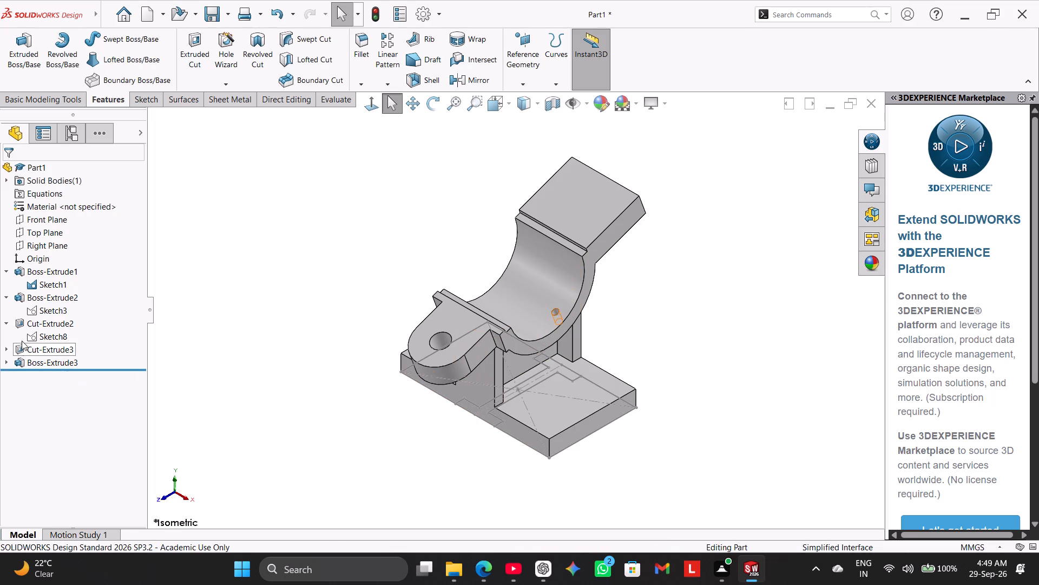
{"action": "right_click", "coordinate": [35, 334]}
{"action": "left_click", "coordinate": [278, 325]}
{"action": "right_click", "coordinate": [63, 312]}
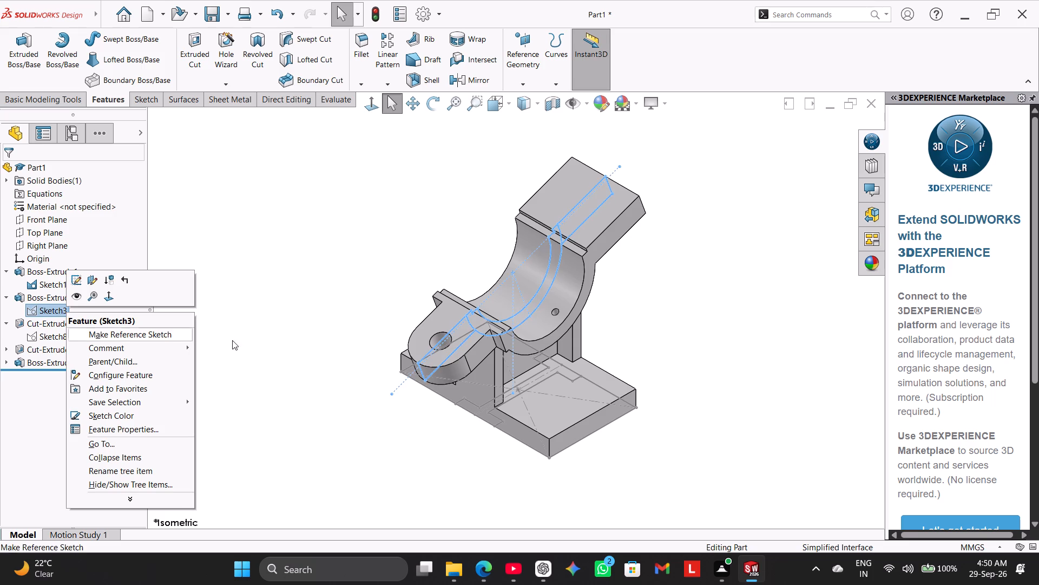
{"action": "left_click", "coordinate": [288, 350]}
{"action": "right_click", "coordinate": [62, 287]}
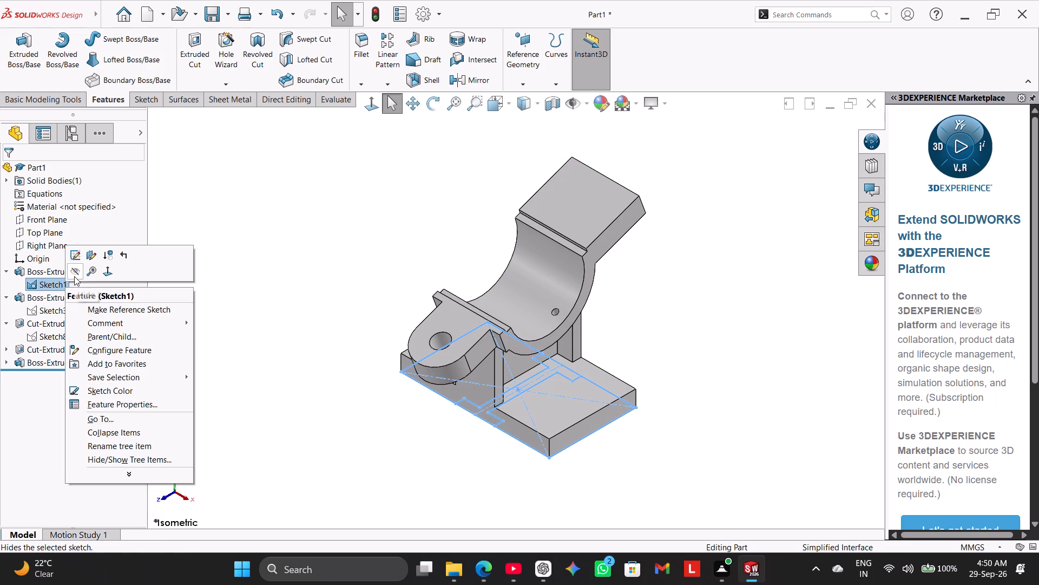
{"action": "left_click", "coordinate": [74, 276]}
{"action": "left_click", "coordinate": [218, 331]}
{"action": "left_click", "coordinate": [8, 271]}
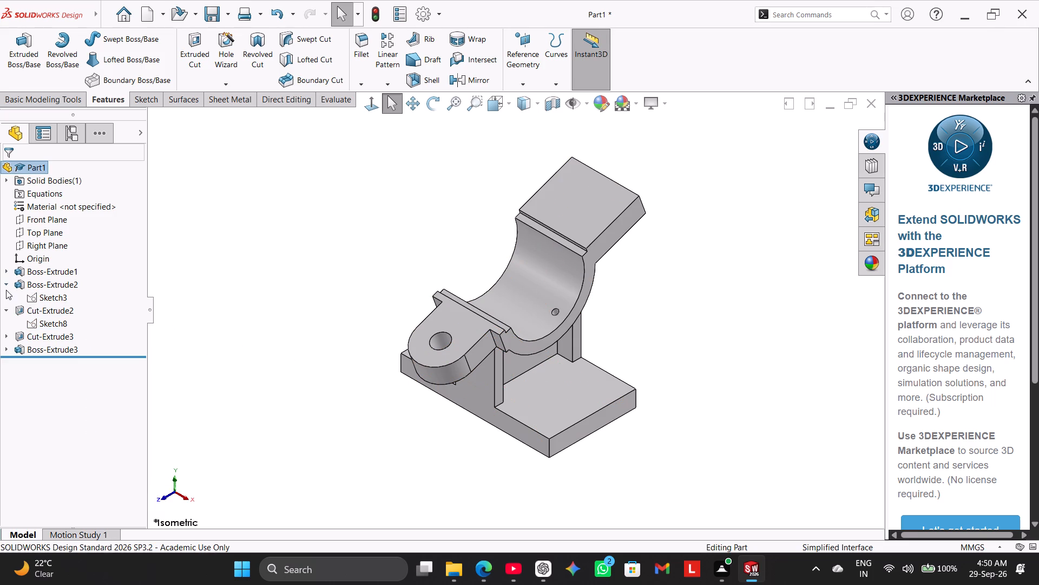
{"action": "left_click", "coordinate": [6, 288]}
{"action": "left_click", "coordinate": [8, 296]}
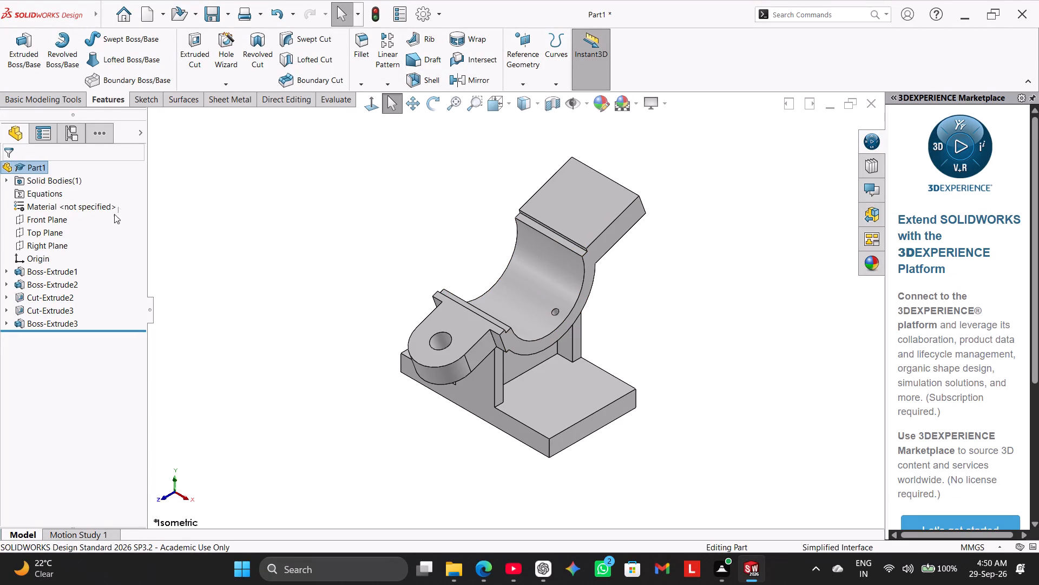
Show Sketch3, the half-ring bracket's profile sketch under Boss-Extrude2.
{"action": "left_click", "coordinate": [8, 281]}
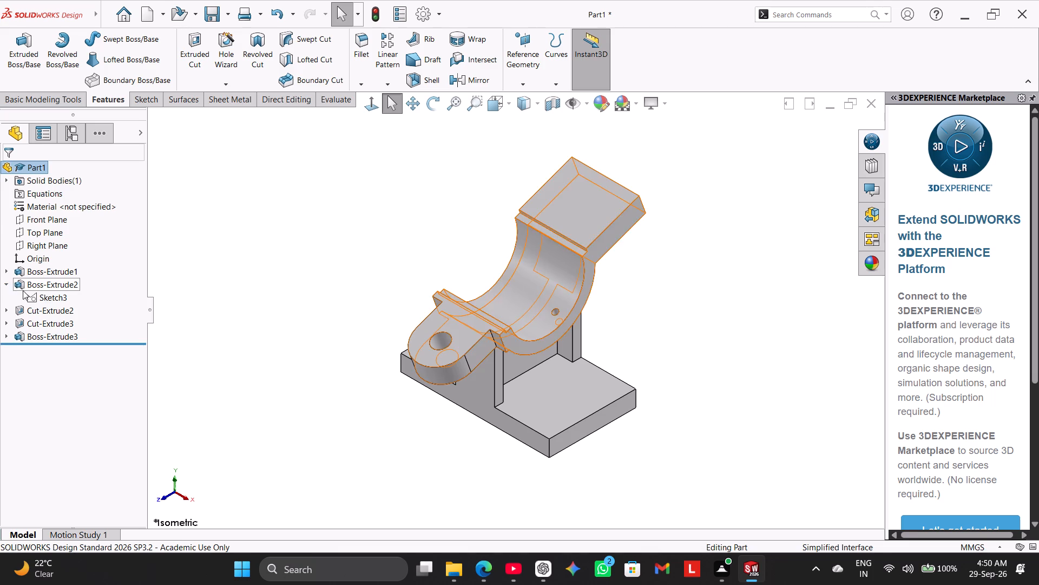
{"action": "left_click", "coordinate": [35, 296]}
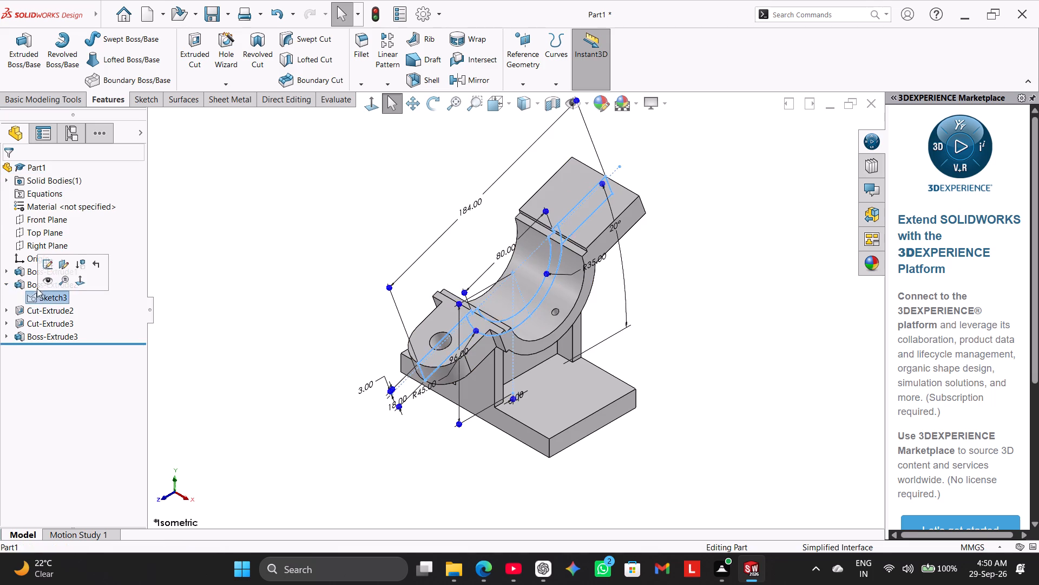
{"action": "left_click", "coordinate": [48, 276]}
{"action": "left_click", "coordinate": [238, 292]}
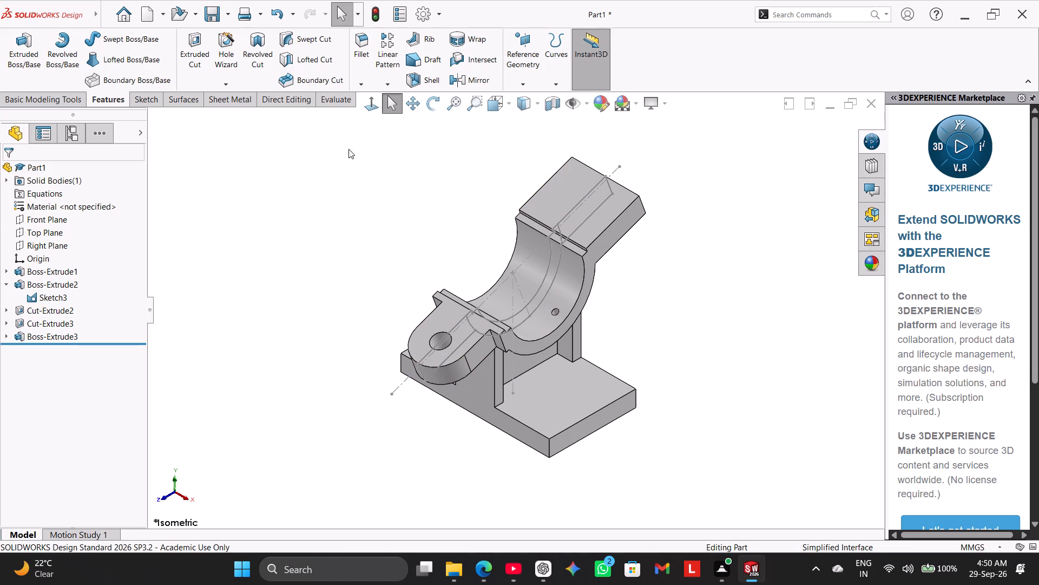
Start a Mirror feature with Cut-Extrude2, the rounded lug cut, as the feature to mirror.
{"action": "left_click", "coordinate": [471, 76]}
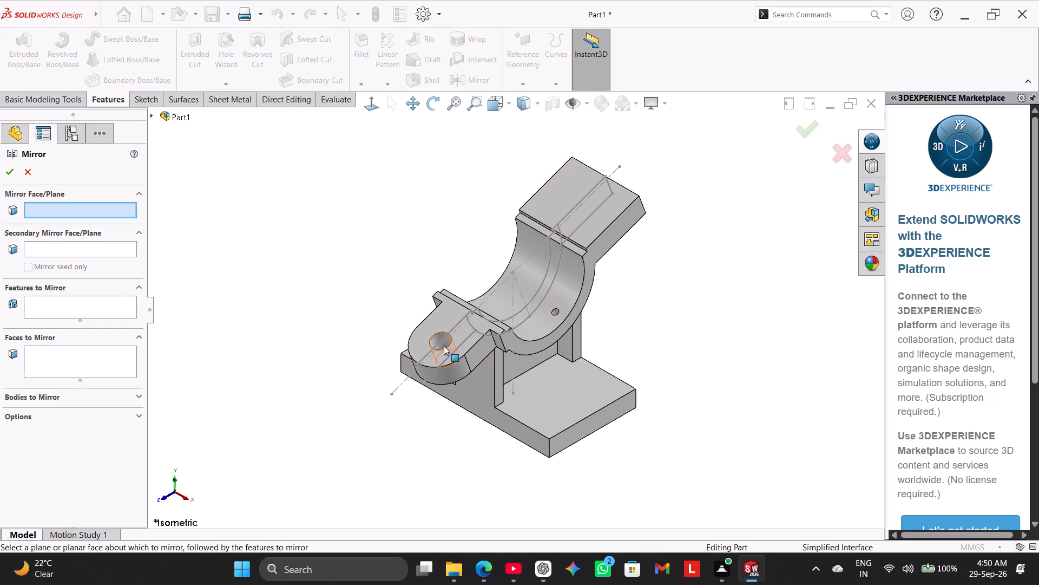
{"action": "left_click", "coordinate": [155, 118]}
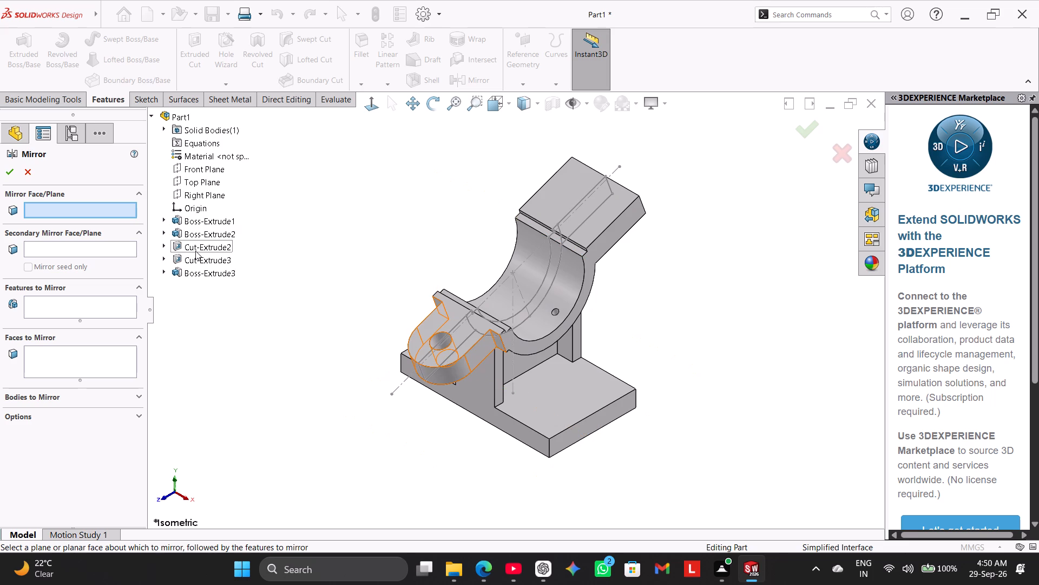
{"action": "left_click", "coordinate": [195, 249], "text": "ctrl"}
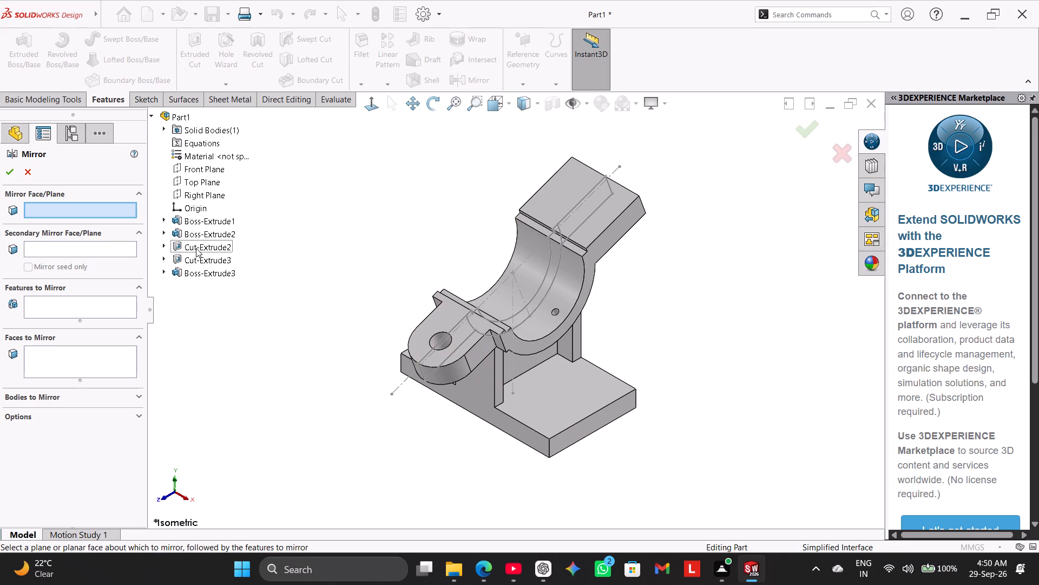
{"action": "left_click", "coordinate": [196, 248]}
{"action": "left_click", "coordinate": [196, 248]}
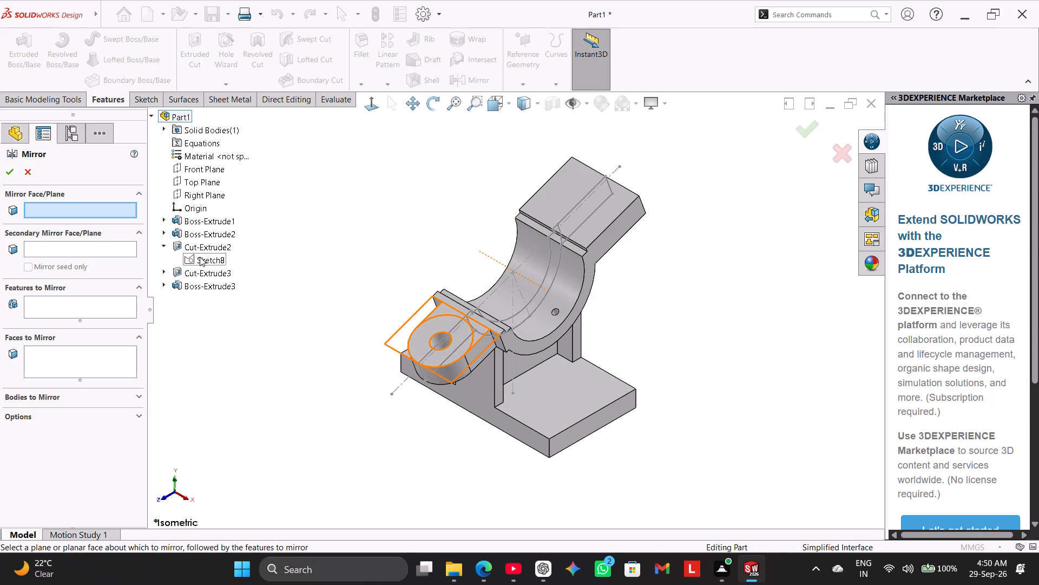
{"action": "left_click", "coordinate": [198, 245]}
{"action": "left_click", "coordinate": [165, 244]}
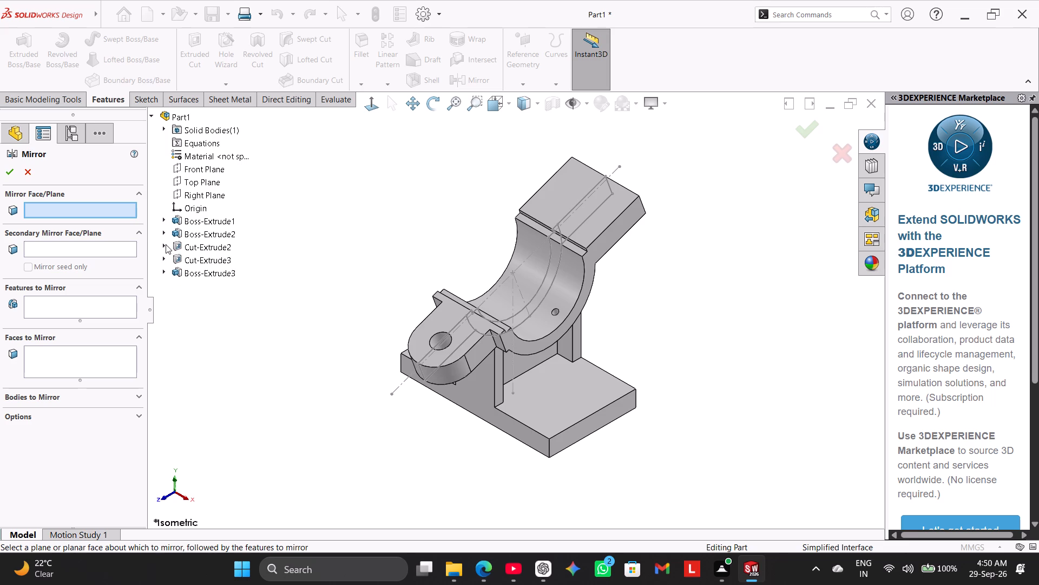
{"action": "left_click", "coordinate": [179, 244]}
{"action": "left_click", "coordinate": [117, 299]}
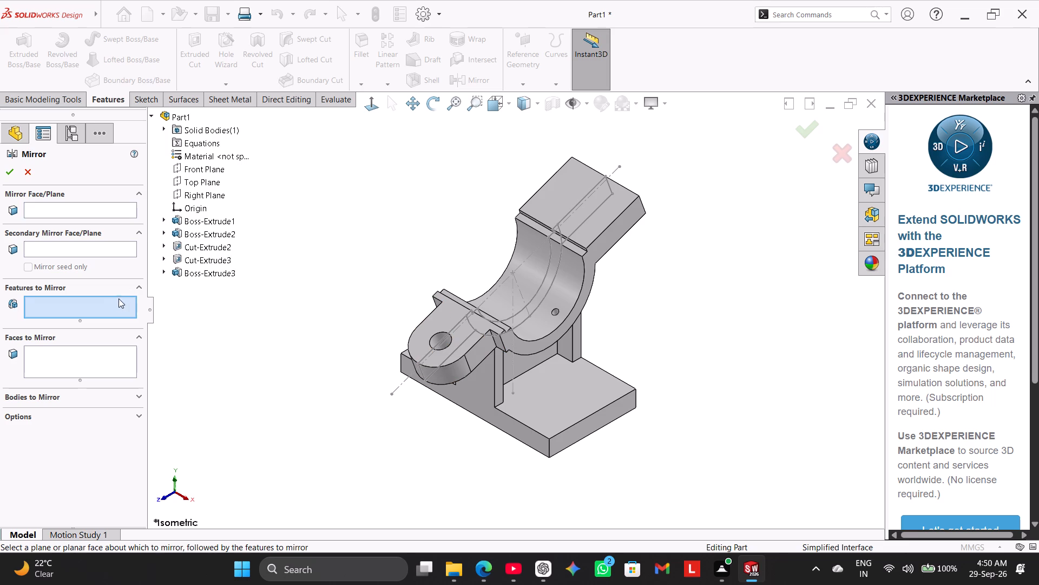
{"action": "left_click", "coordinate": [193, 250]}
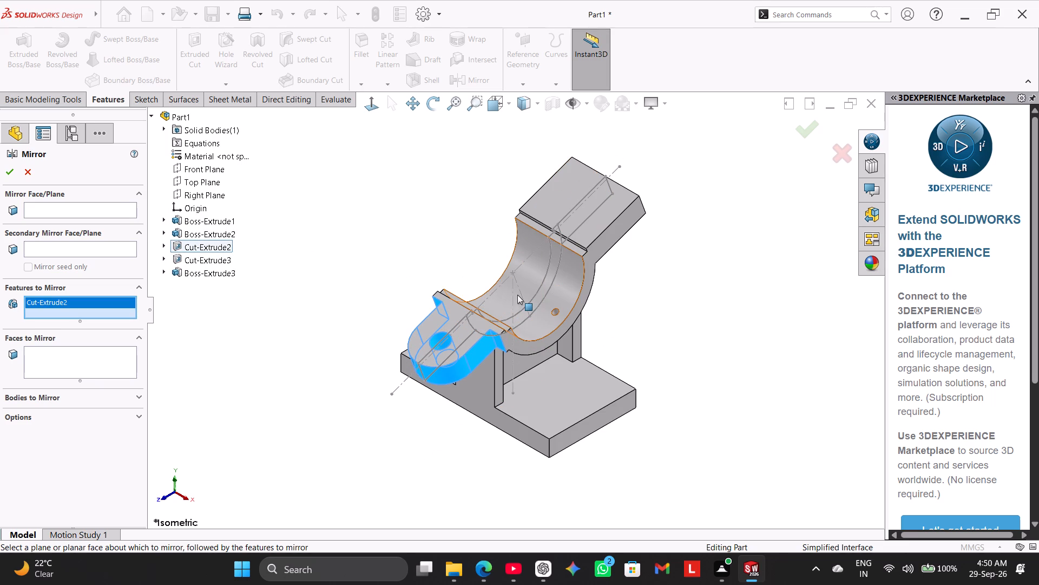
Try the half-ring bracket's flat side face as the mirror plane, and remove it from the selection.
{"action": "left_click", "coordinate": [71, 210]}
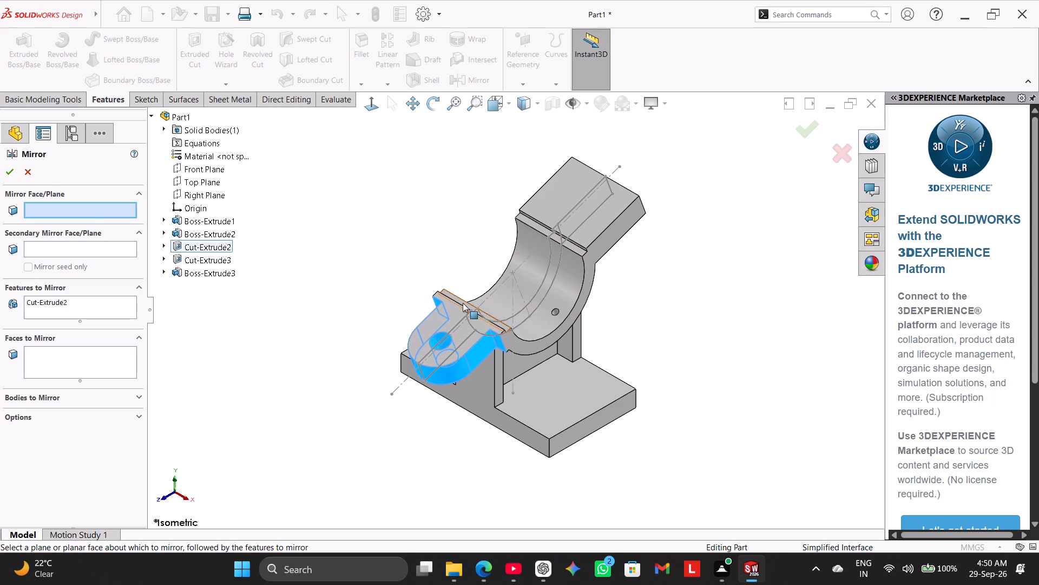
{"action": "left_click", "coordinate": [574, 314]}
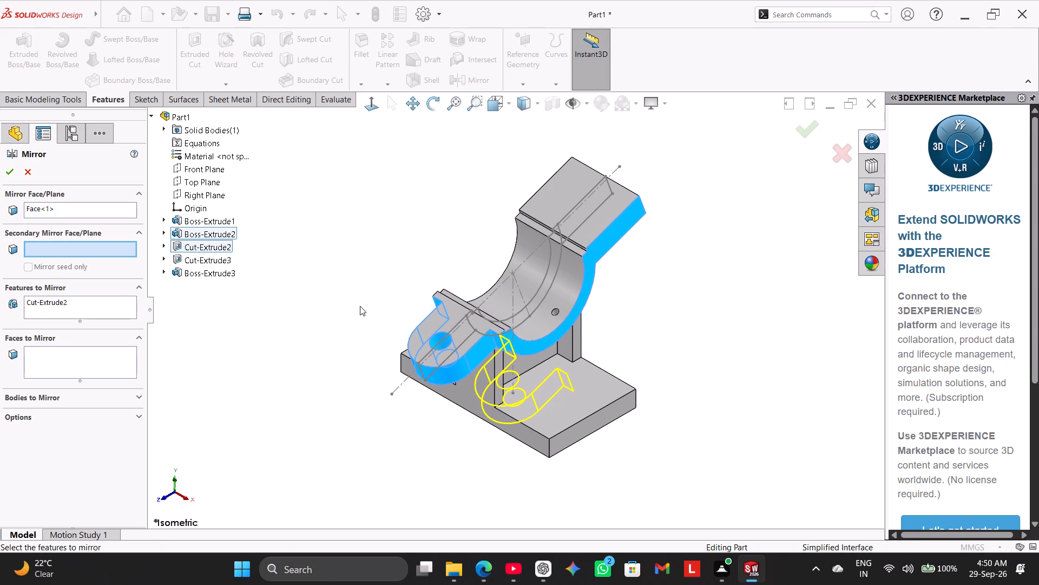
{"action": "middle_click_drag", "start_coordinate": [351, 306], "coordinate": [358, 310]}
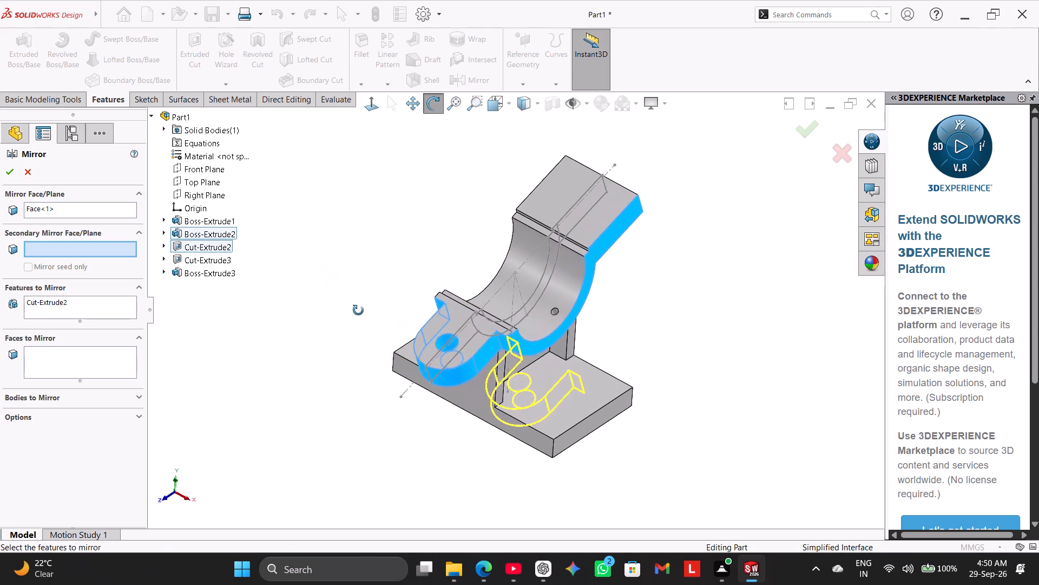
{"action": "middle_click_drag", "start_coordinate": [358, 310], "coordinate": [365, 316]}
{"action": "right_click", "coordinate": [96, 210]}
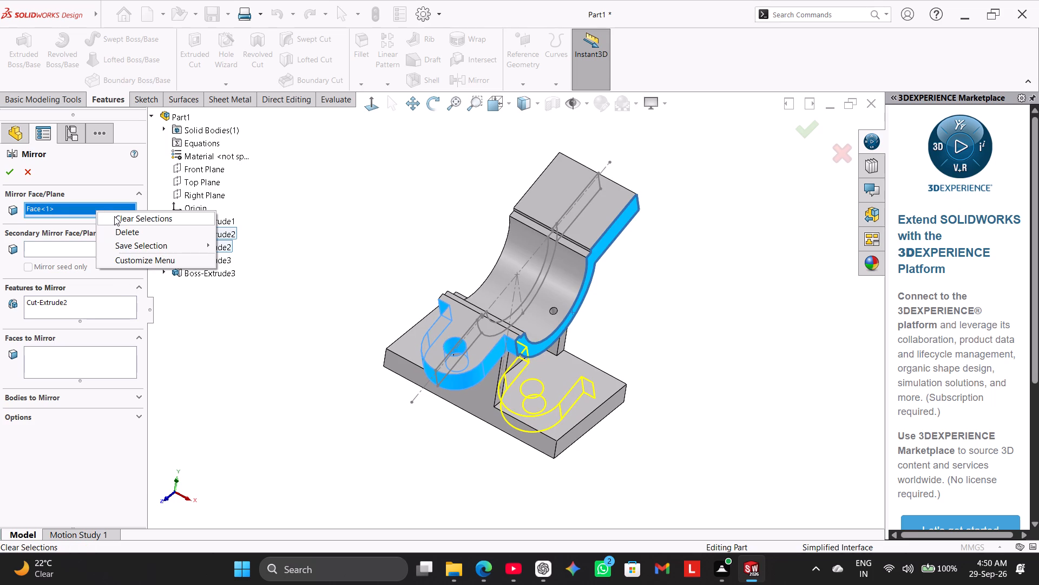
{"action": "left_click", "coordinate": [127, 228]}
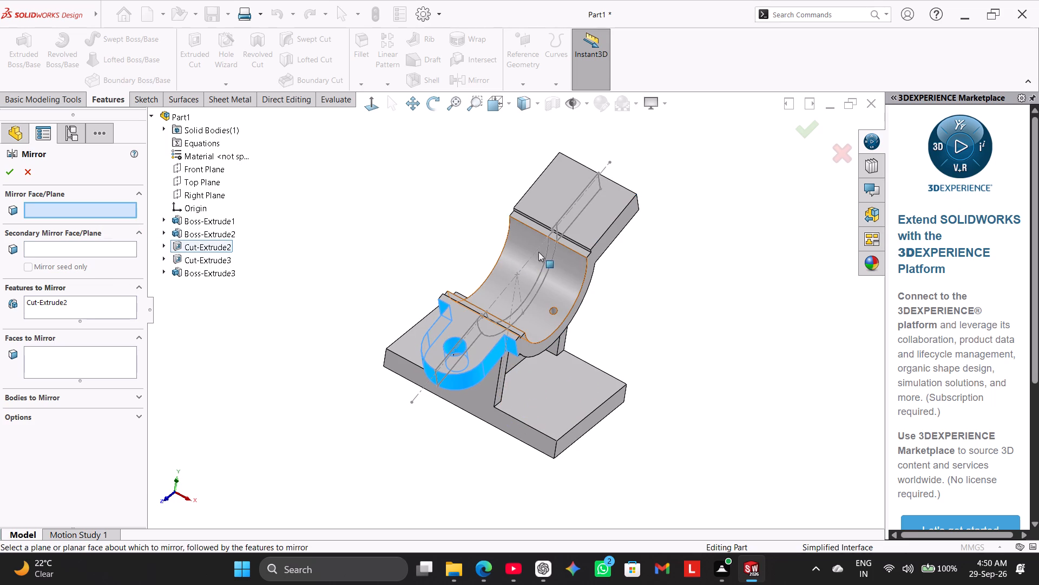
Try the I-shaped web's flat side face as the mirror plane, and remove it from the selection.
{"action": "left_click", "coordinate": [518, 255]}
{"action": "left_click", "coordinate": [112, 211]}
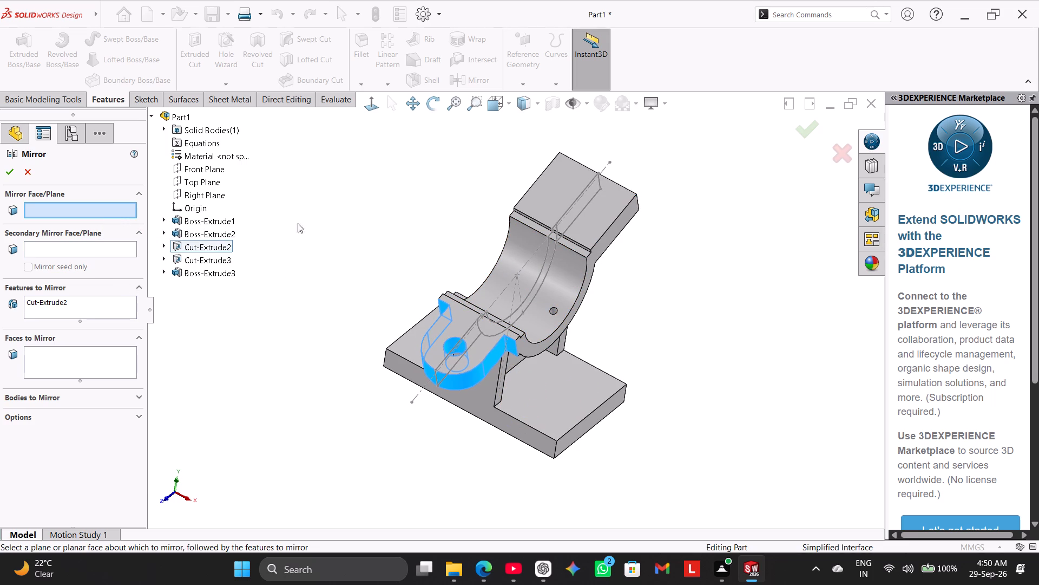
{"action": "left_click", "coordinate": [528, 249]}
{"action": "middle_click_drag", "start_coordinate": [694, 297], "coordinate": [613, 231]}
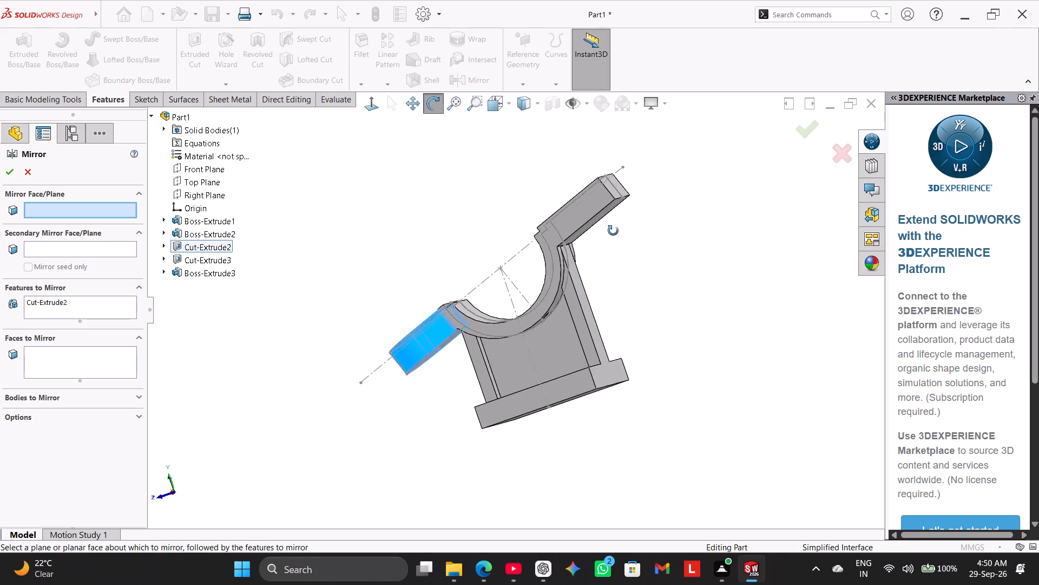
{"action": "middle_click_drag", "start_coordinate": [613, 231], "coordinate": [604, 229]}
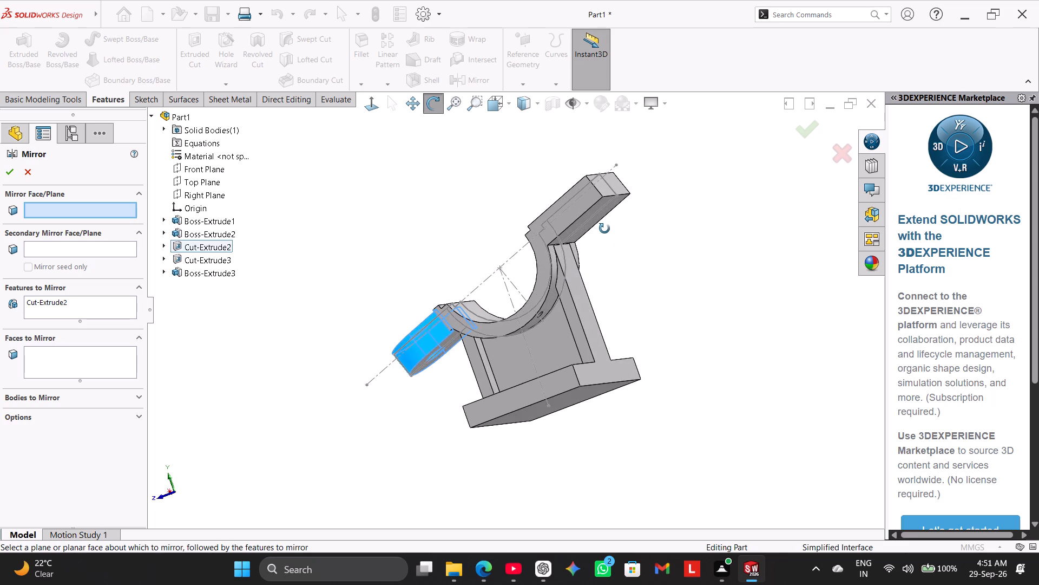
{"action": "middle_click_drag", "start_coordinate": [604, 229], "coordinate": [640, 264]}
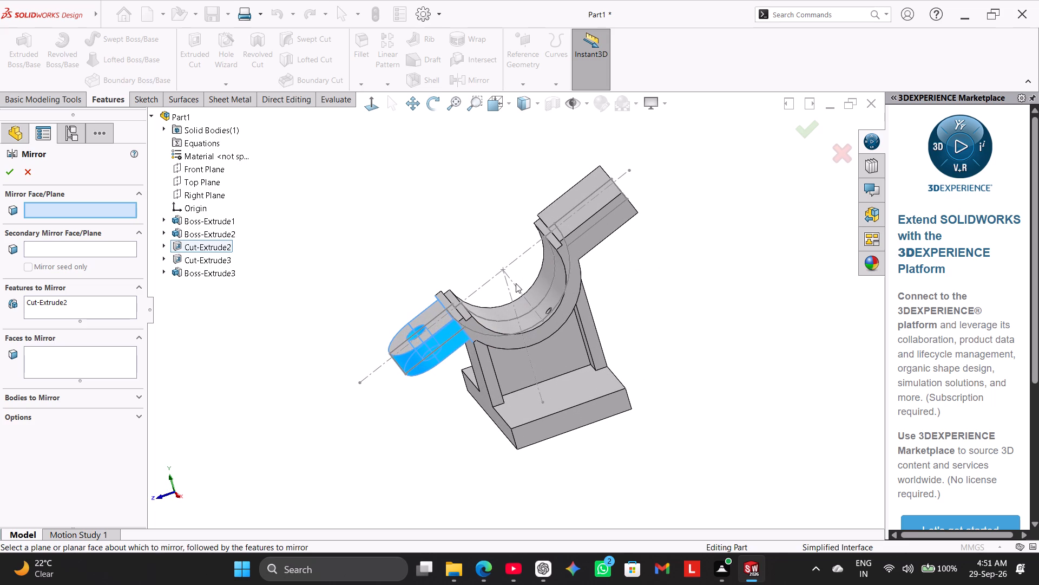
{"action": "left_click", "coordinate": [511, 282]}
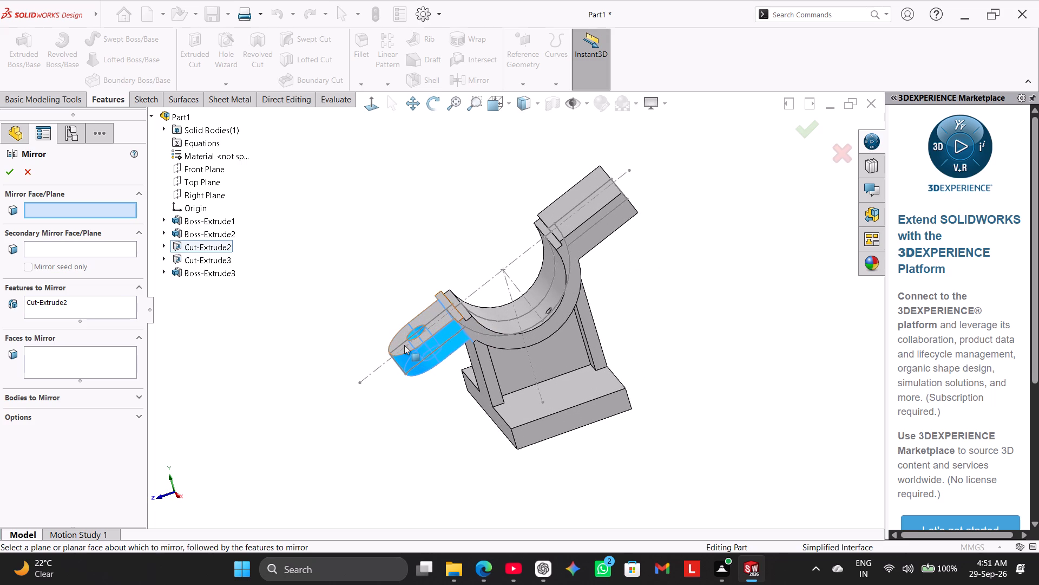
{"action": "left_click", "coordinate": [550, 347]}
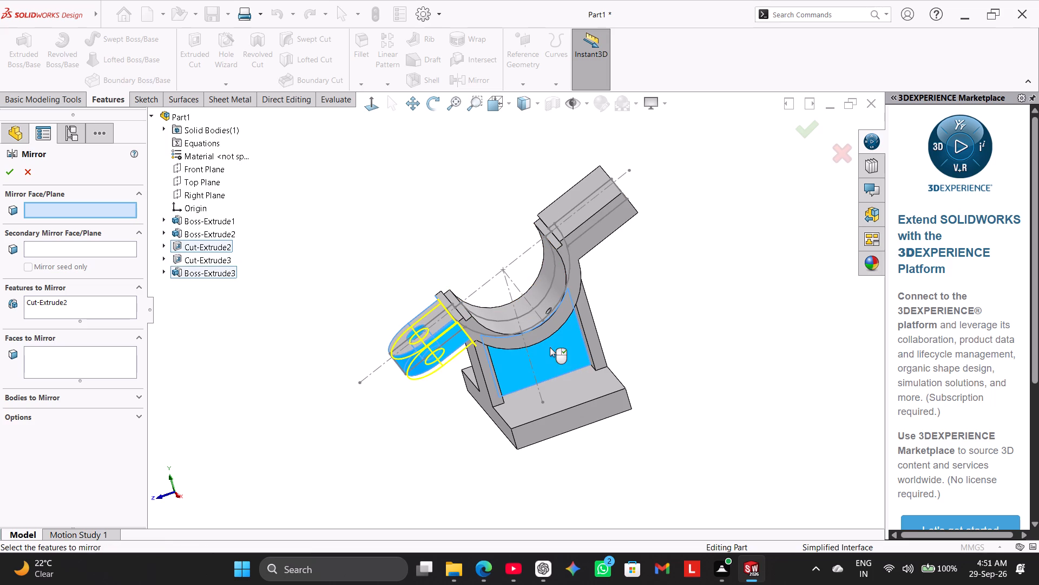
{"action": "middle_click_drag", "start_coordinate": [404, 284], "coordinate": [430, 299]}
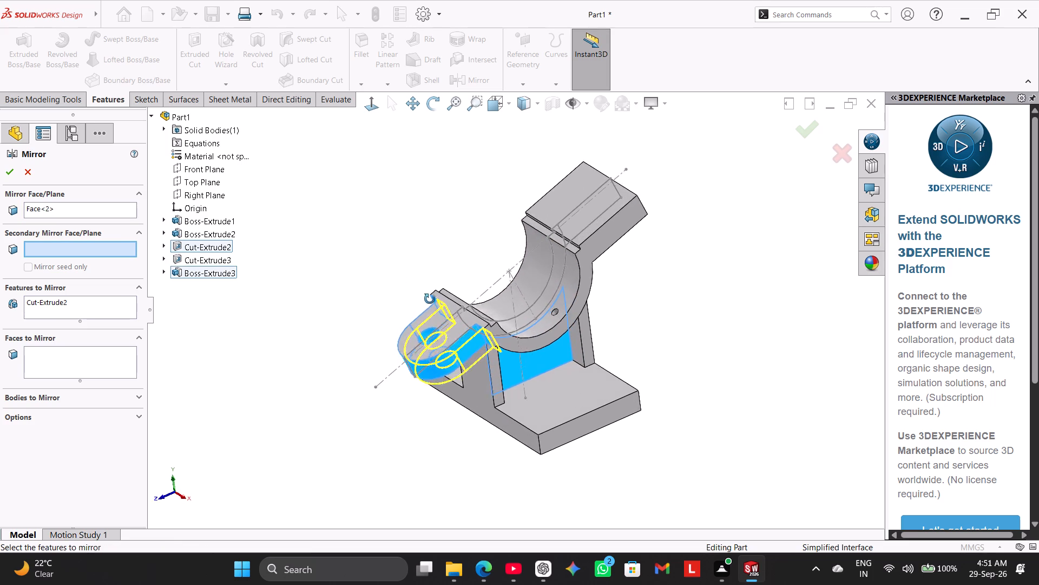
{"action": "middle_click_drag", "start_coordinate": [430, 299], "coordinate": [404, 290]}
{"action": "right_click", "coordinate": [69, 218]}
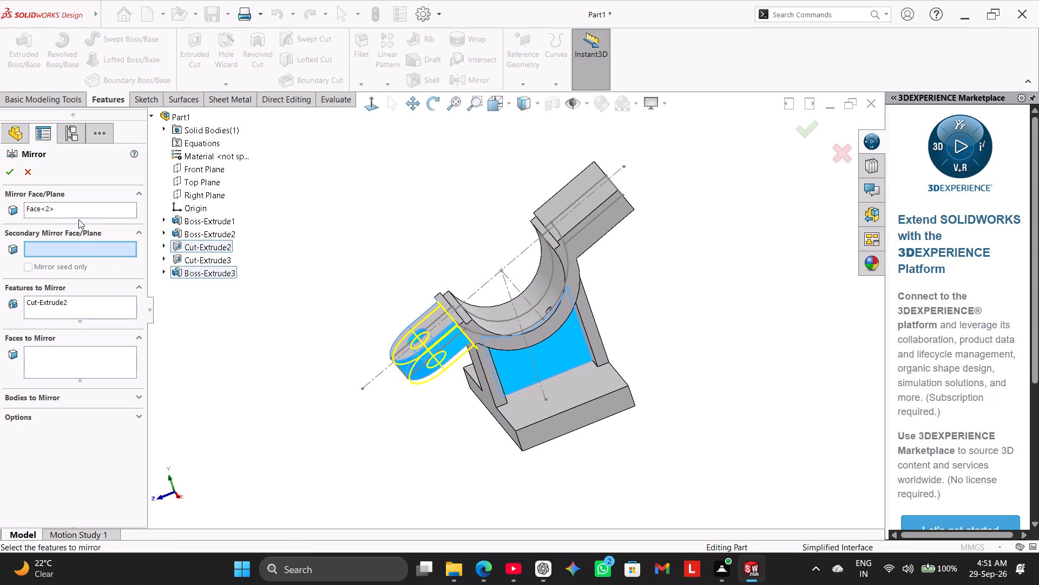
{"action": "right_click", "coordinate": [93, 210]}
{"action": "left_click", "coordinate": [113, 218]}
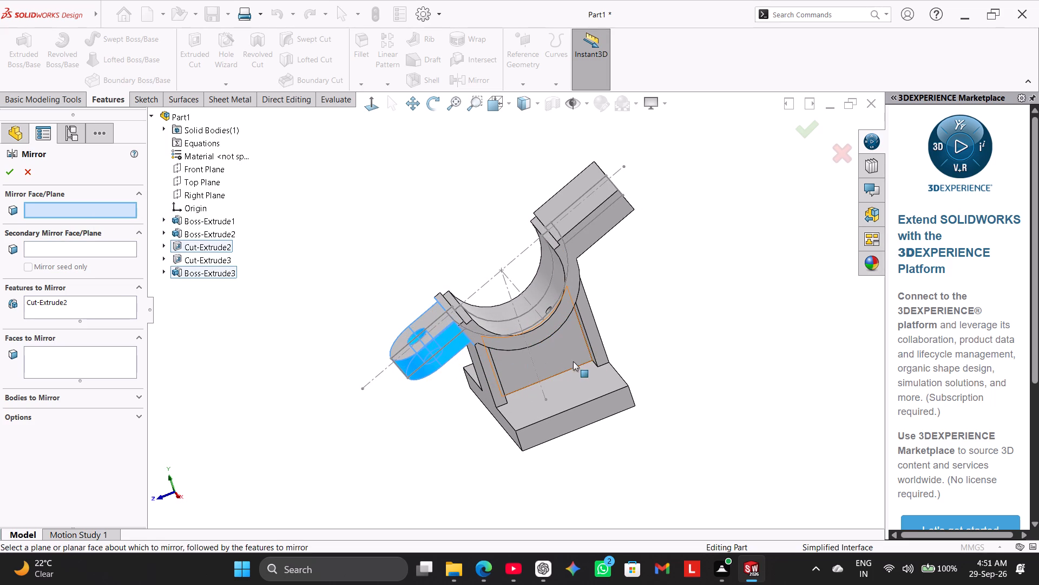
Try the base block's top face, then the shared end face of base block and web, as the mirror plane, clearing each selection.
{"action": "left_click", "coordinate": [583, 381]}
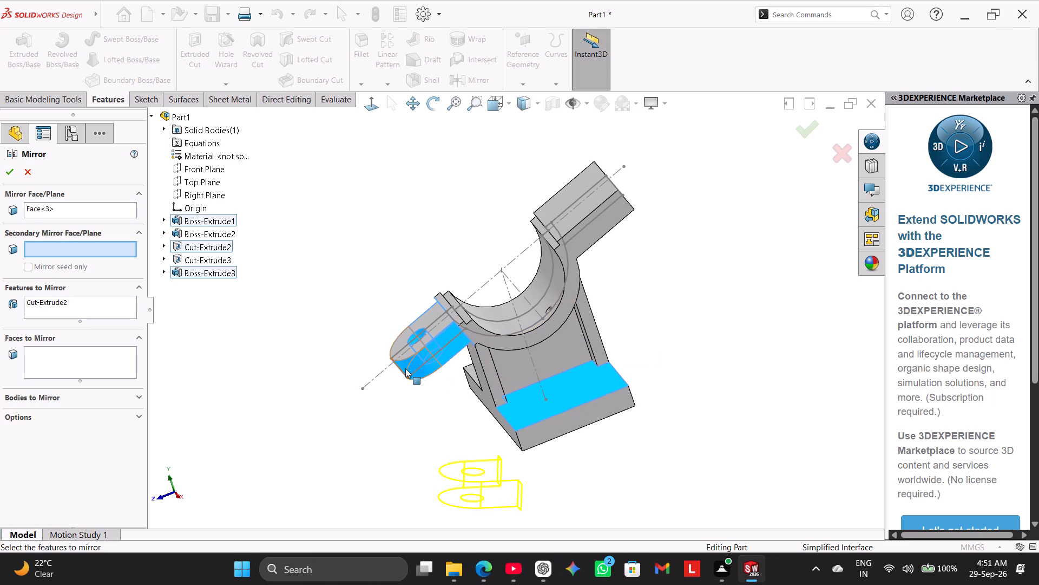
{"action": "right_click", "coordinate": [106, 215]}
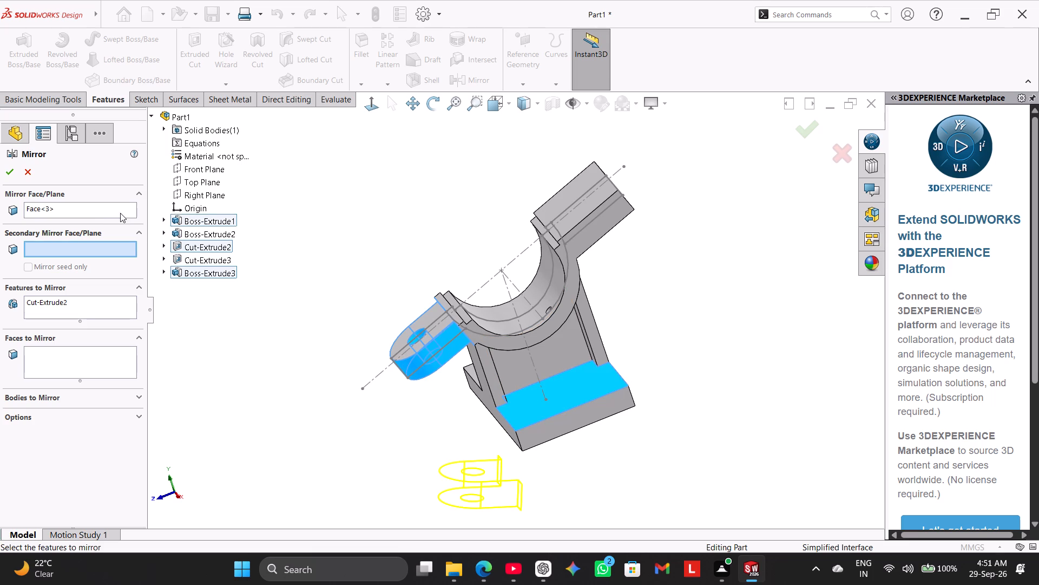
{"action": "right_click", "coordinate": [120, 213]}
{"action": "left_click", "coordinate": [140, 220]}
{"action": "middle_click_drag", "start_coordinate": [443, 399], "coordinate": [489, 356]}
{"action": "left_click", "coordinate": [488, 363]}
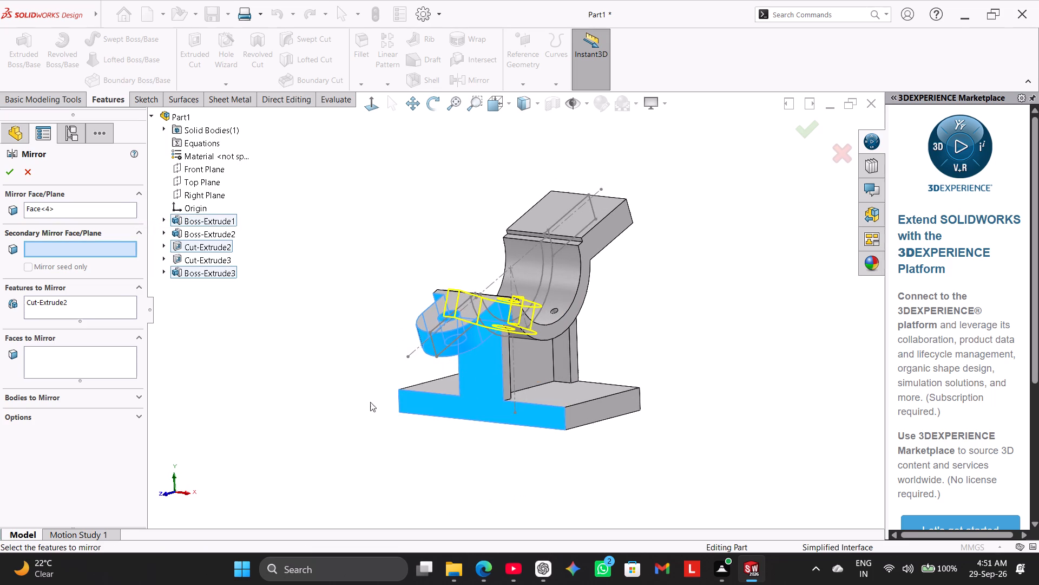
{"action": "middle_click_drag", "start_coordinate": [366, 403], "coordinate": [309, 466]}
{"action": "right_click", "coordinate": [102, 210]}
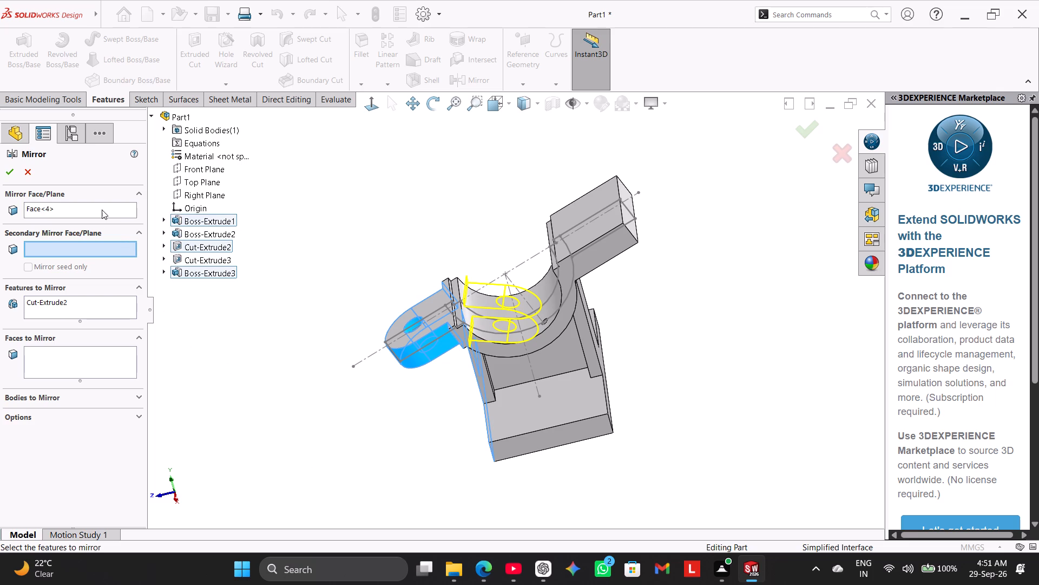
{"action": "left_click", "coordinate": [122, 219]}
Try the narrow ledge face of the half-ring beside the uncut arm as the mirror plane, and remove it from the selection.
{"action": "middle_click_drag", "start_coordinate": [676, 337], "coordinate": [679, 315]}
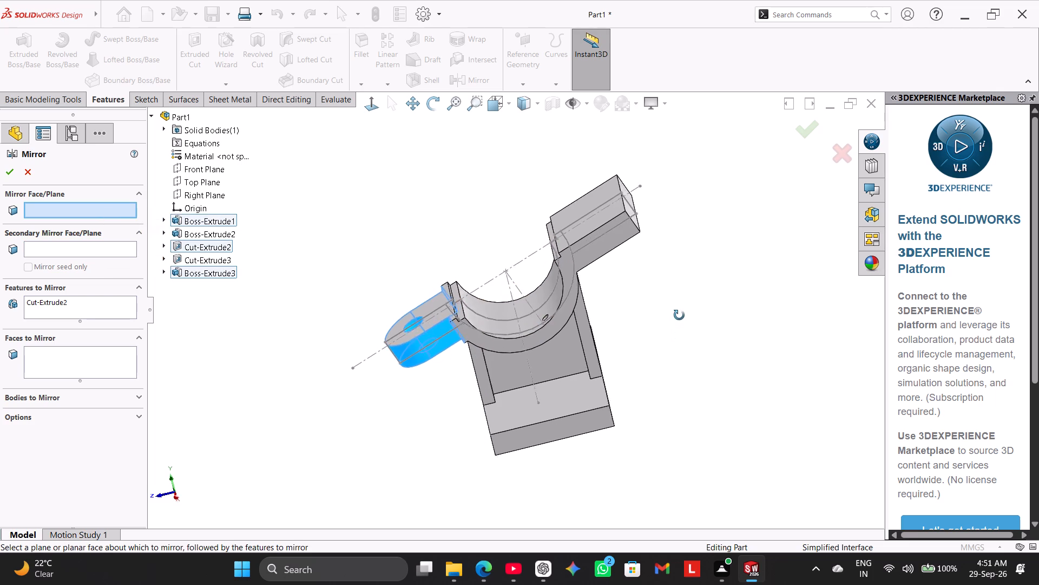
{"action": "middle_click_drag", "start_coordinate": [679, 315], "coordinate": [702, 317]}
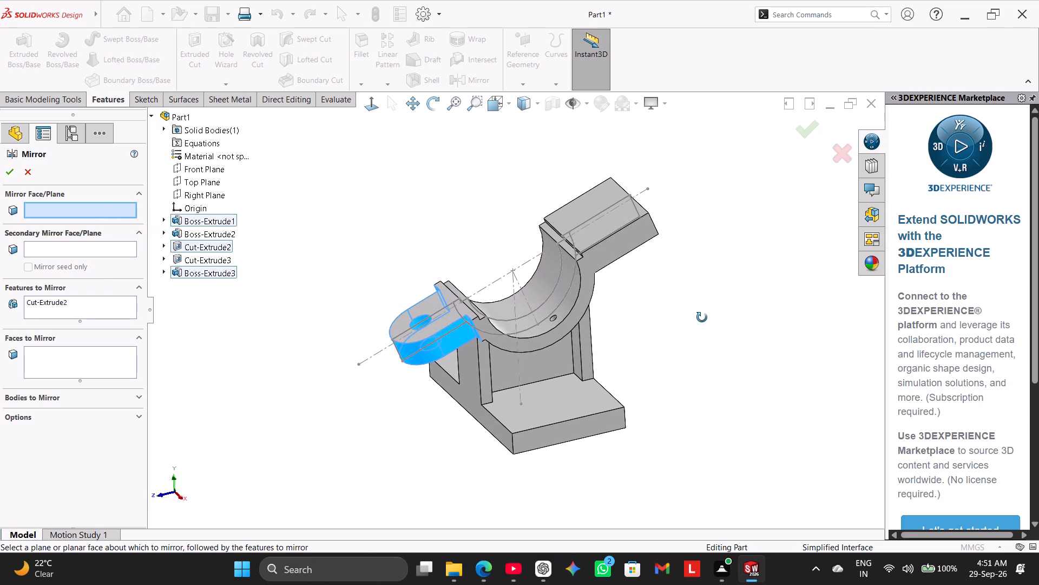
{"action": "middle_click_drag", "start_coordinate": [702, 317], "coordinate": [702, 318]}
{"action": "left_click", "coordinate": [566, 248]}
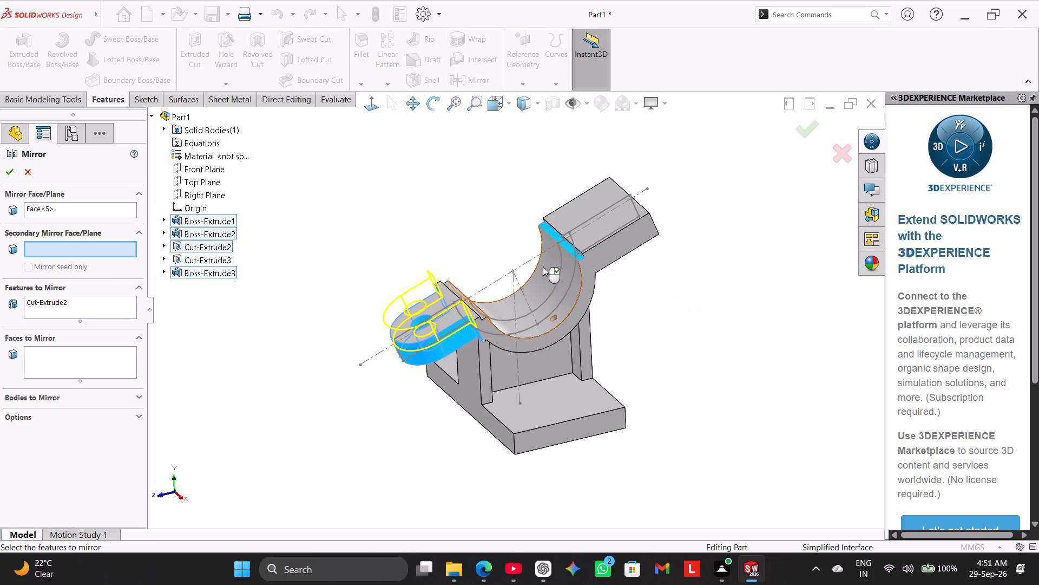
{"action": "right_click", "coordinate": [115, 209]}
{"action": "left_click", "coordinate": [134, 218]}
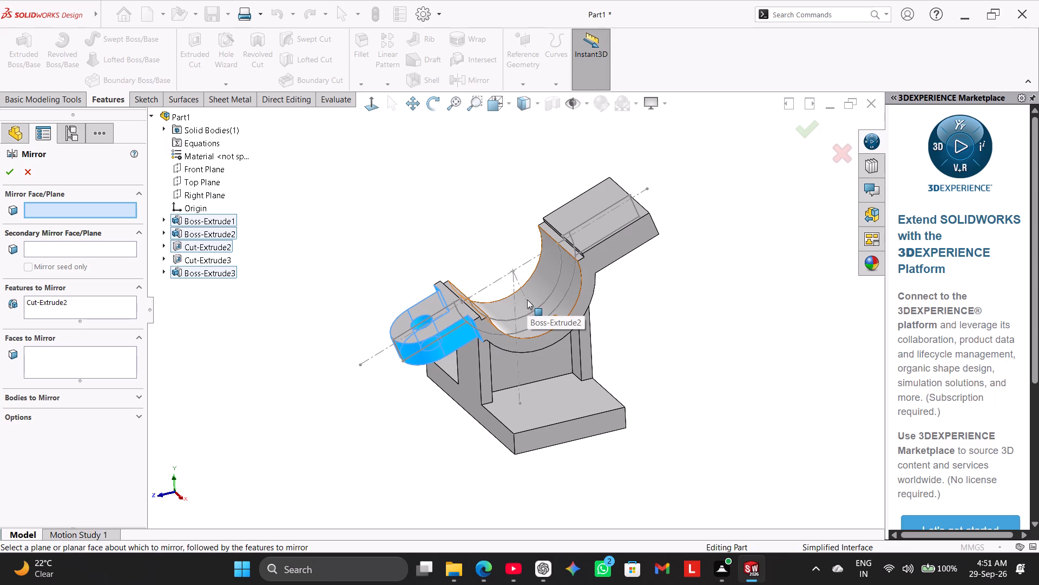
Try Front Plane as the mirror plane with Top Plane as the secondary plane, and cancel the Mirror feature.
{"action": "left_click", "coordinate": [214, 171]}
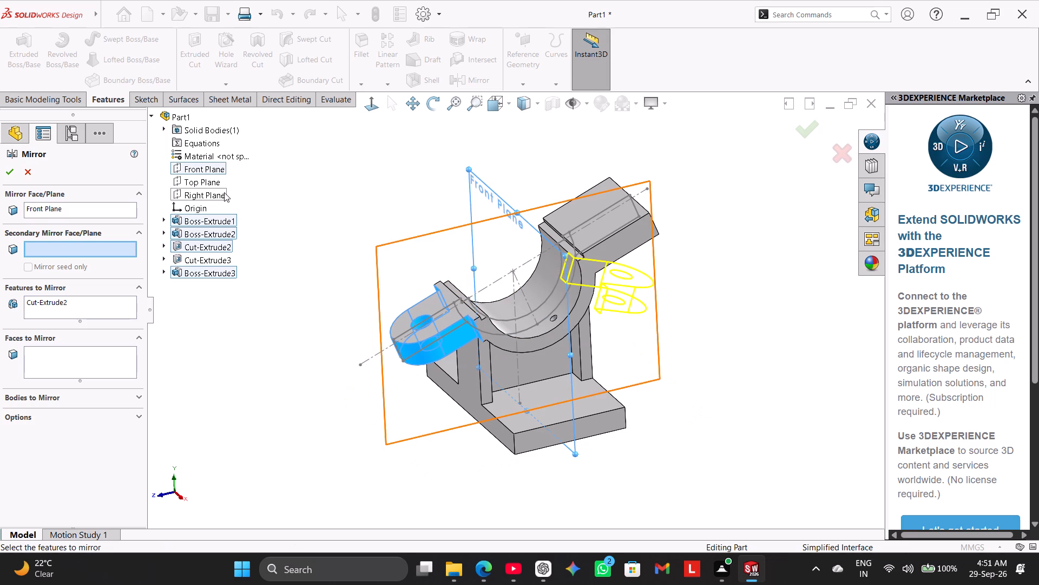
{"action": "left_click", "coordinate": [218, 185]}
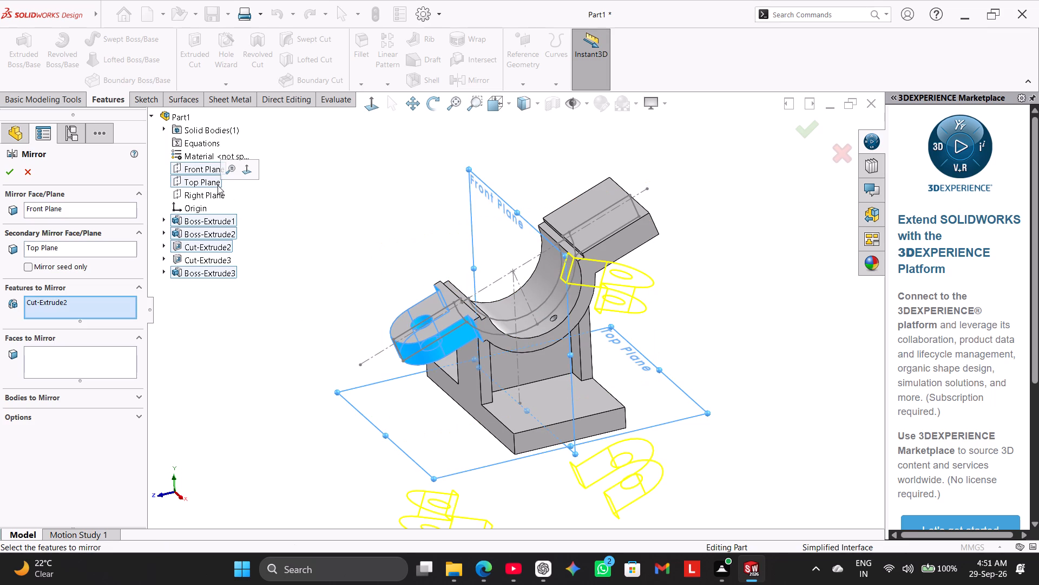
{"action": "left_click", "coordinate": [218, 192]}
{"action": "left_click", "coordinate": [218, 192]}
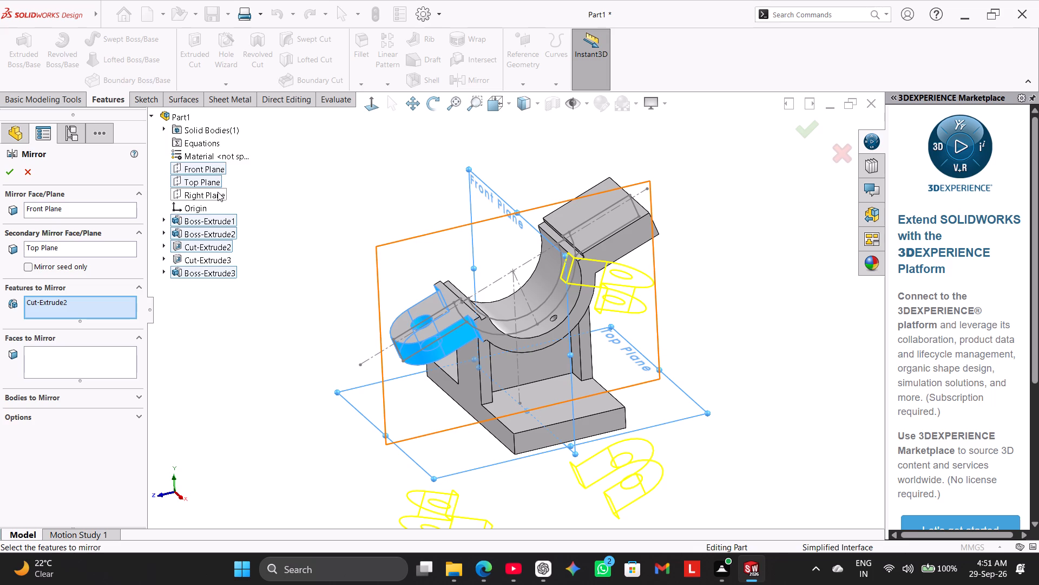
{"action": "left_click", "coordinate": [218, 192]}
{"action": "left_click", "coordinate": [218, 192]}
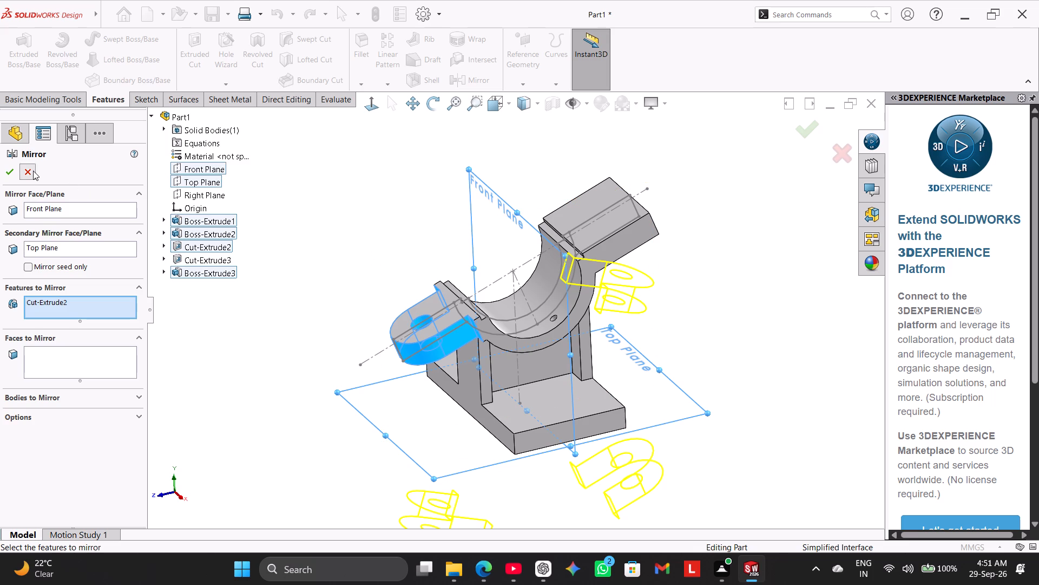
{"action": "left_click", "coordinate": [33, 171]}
Open the half-ring bracket's profile, Sketch3, to examine its centerlines and dimensions, and exit the sketch without editing it.
{"action": "left_click", "coordinate": [242, 266]}
{"action": "middle_click_drag", "start_coordinate": [288, 291], "coordinate": [307, 364]}
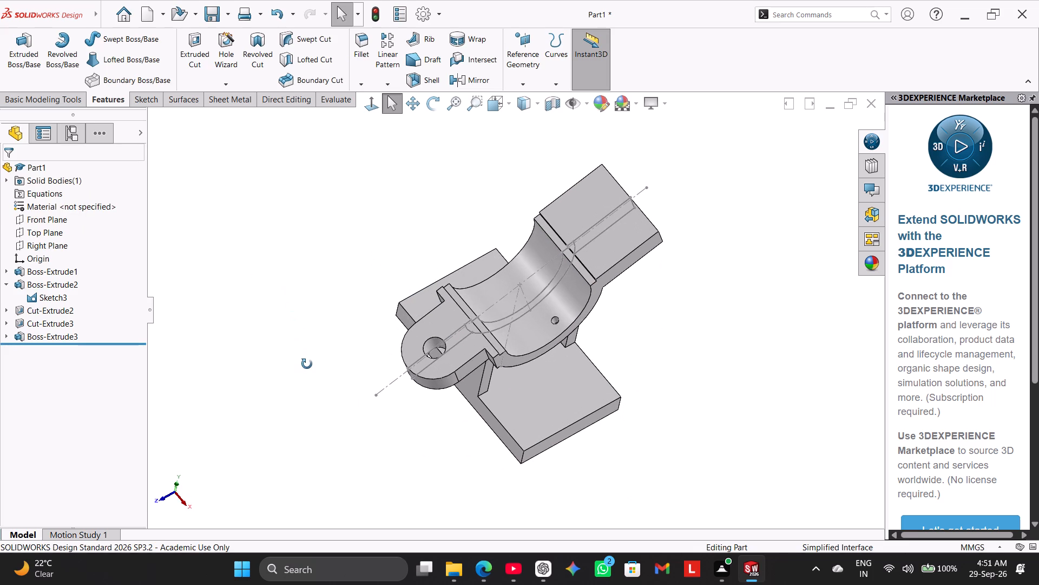
{"action": "middle_click_drag", "start_coordinate": [307, 364], "coordinate": [279, 305]}
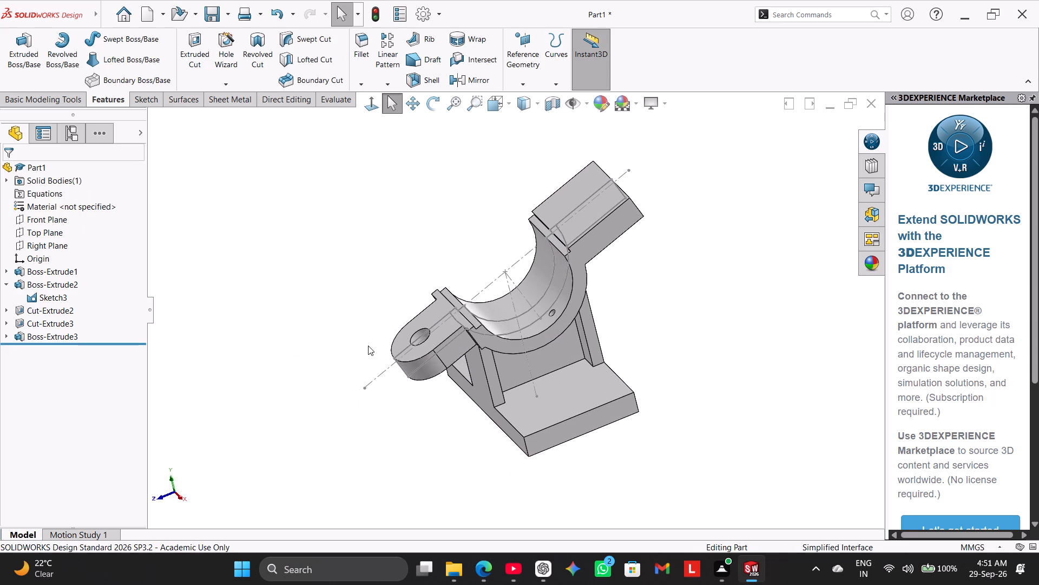
{"action": "double_click", "coordinate": [482, 291]}
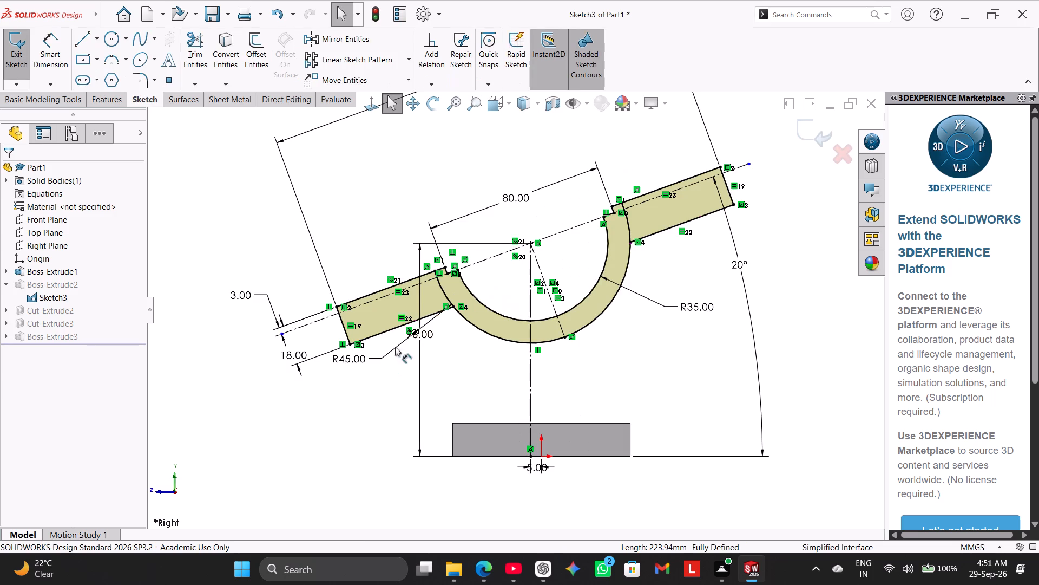
{"action": "left_click", "coordinate": [331, 421]}
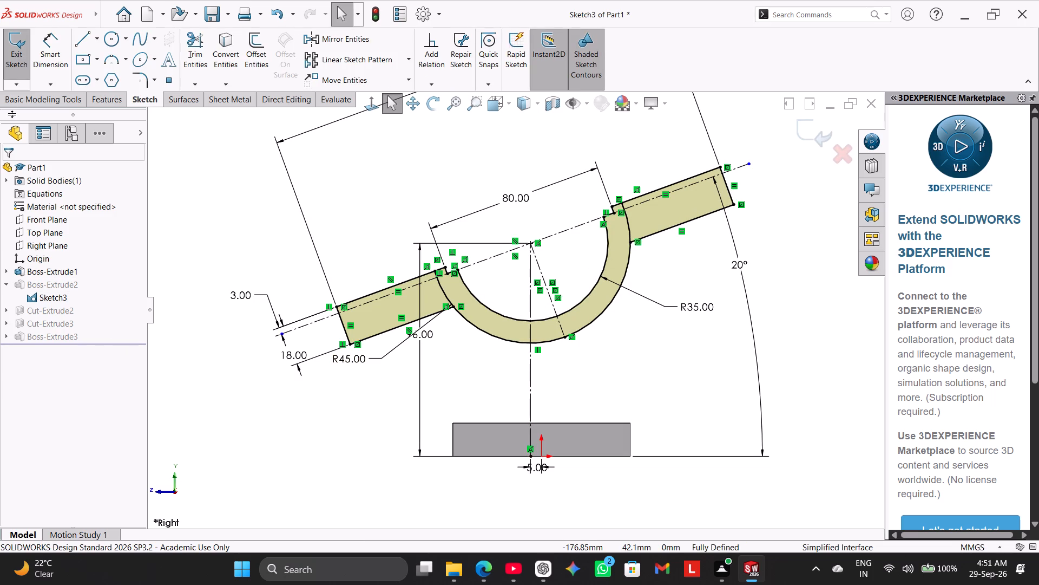
{"action": "left_click", "coordinate": [29, 66]}
Hide Sketch3, the half-ring bracket's profile sketch under Boss-Extrude2.
{"action": "right_click", "coordinate": [44, 297]}
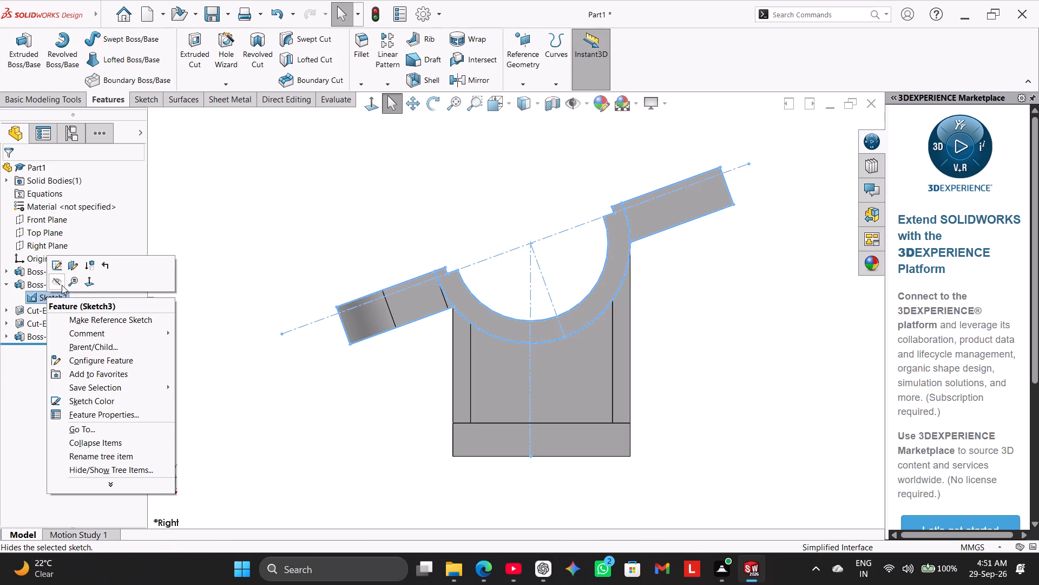
{"action": "left_click", "coordinate": [60, 279]}
{"action": "left_click", "coordinate": [201, 361]}
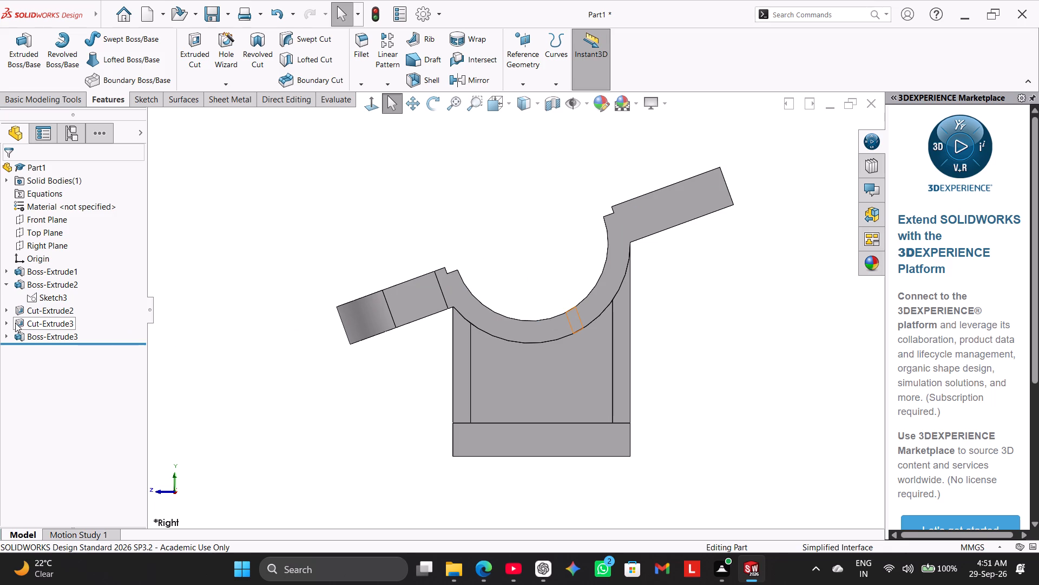
Open Sketch13, the small hole's sketch under Cut-Extrude3, to examine its construction geometry and dimensions, and exit it without editing.
{"action": "left_click", "coordinate": [12, 322]}
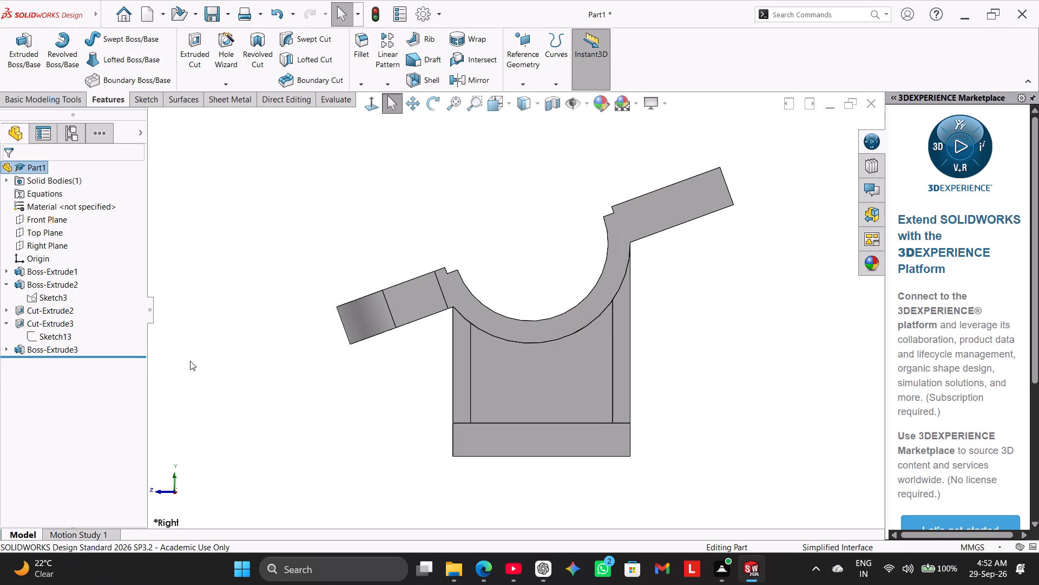
{"action": "middle_click_drag", "start_coordinate": [200, 373], "coordinate": [230, 442]}
{"action": "left_click", "coordinate": [68, 335]}
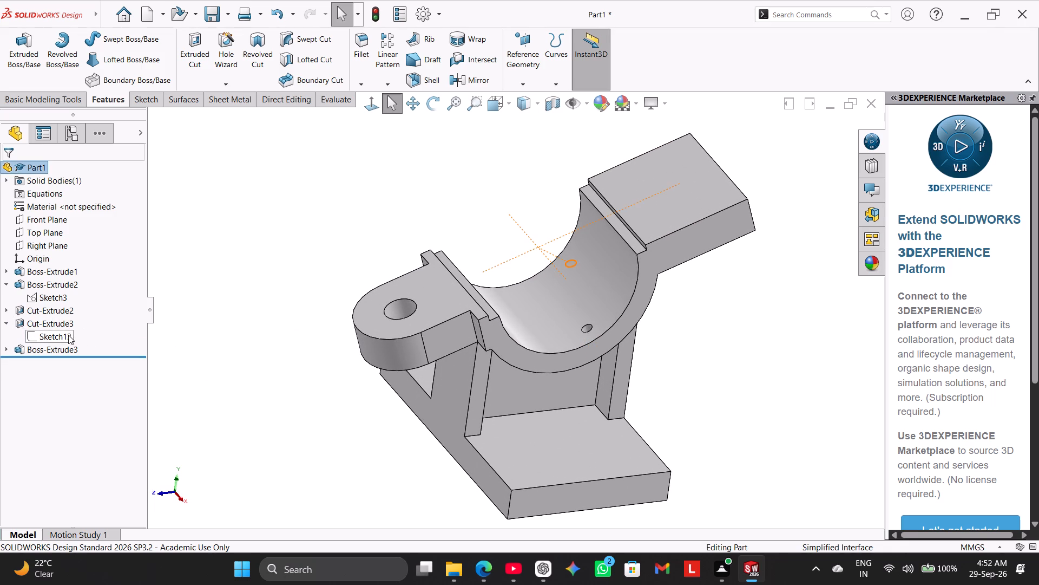
{"action": "left_click", "coordinate": [81, 307]}
{"action": "left_click", "coordinate": [207, 379]}
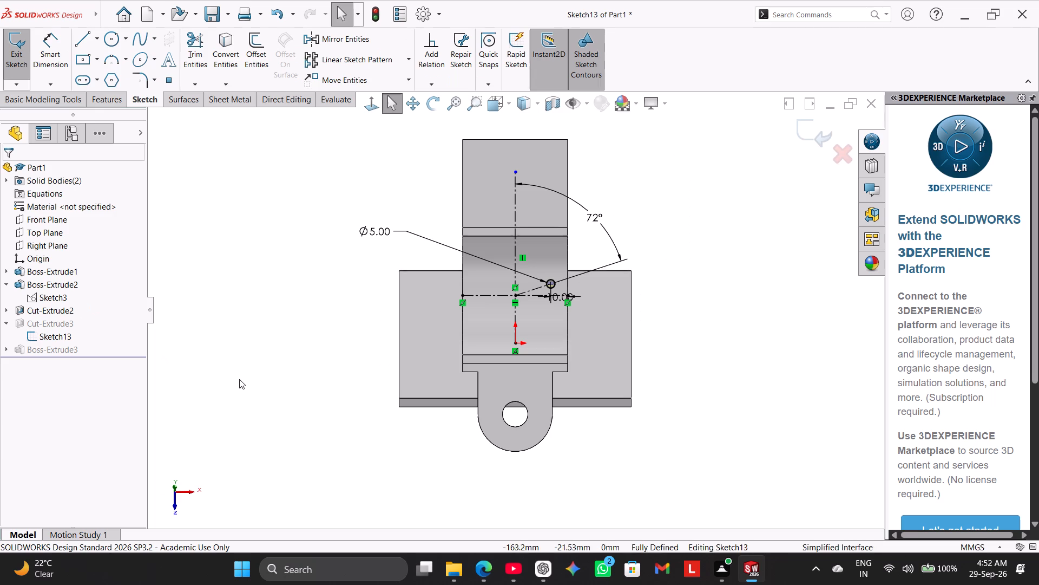
{"action": "middle_click_drag", "start_coordinate": [241, 370], "coordinate": [168, 324]}
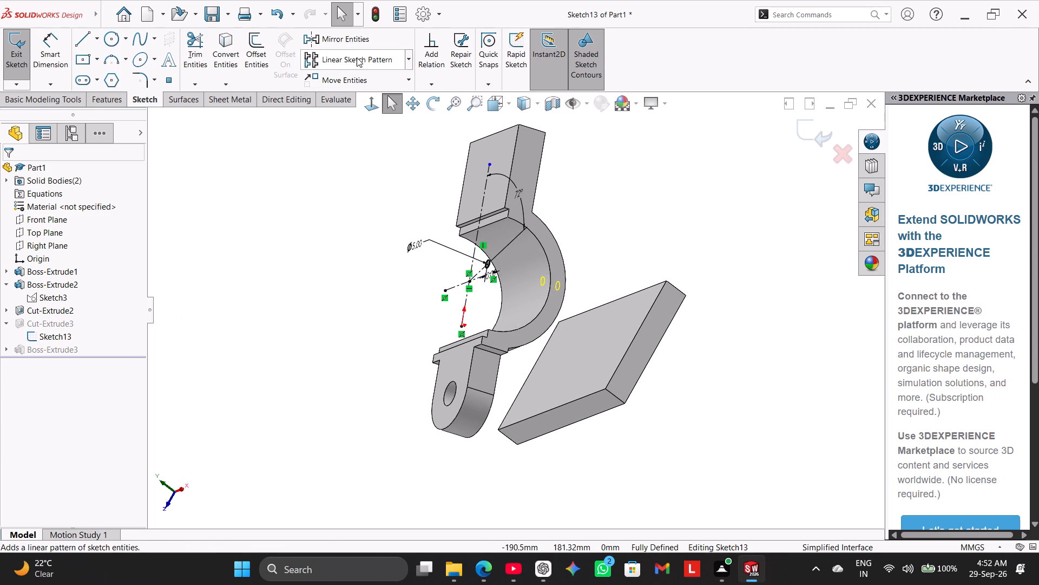
{"action": "left_click", "coordinate": [123, 102]}
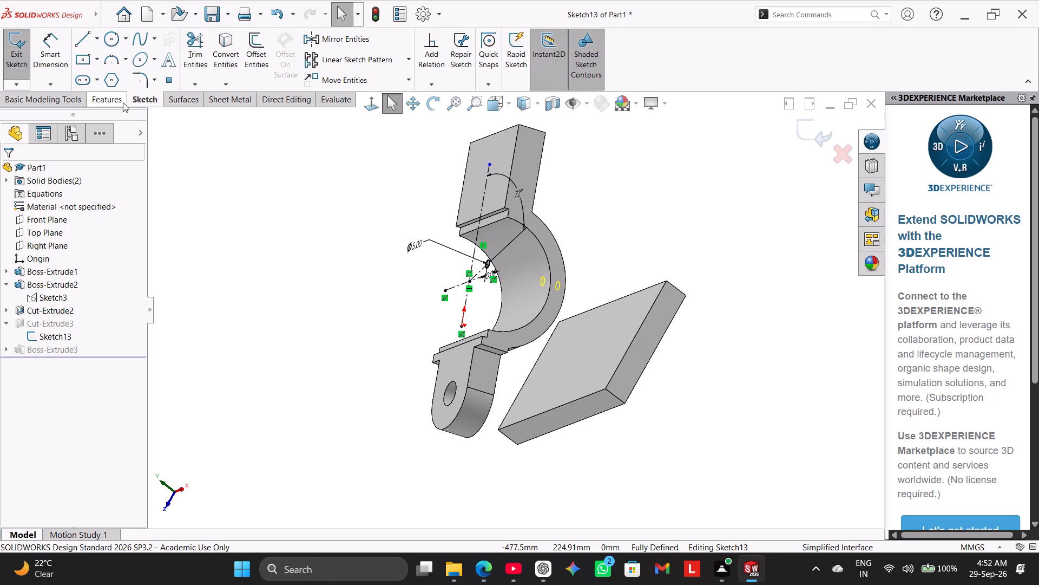
{"action": "left_click", "coordinate": [254, 213]}
{"action": "left_click", "coordinate": [140, 97]}
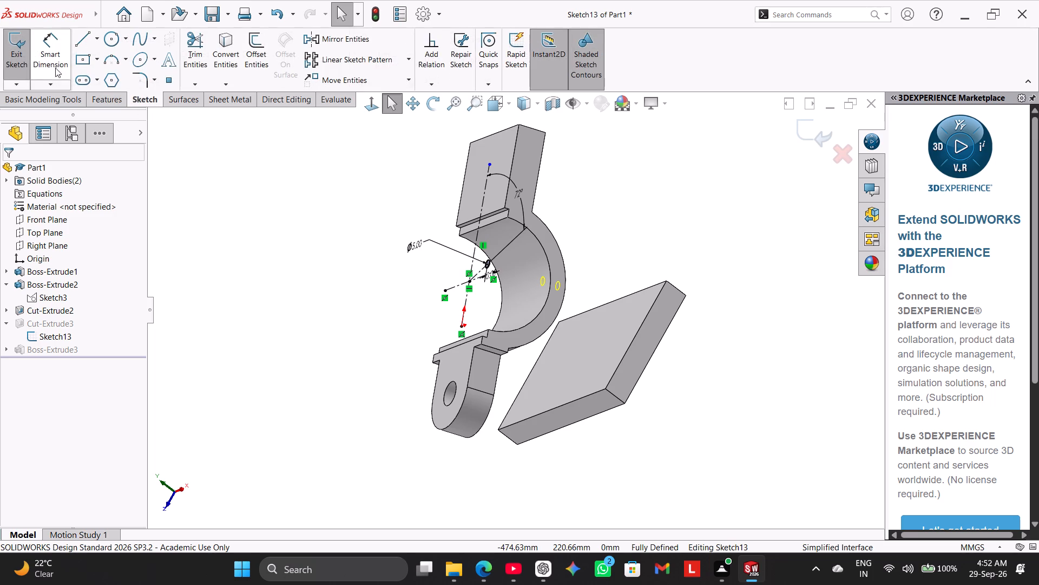
{"action": "left_click", "coordinate": [24, 50]}
{"action": "left_click", "coordinate": [203, 192]}
{"action": "middle_click_drag", "start_coordinate": [265, 217], "coordinate": [288, 230]}
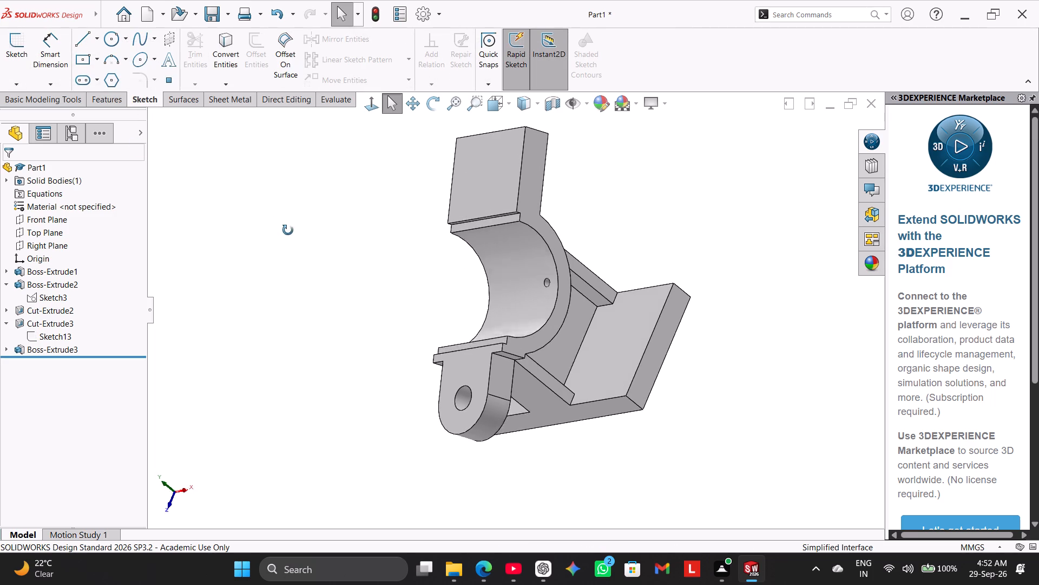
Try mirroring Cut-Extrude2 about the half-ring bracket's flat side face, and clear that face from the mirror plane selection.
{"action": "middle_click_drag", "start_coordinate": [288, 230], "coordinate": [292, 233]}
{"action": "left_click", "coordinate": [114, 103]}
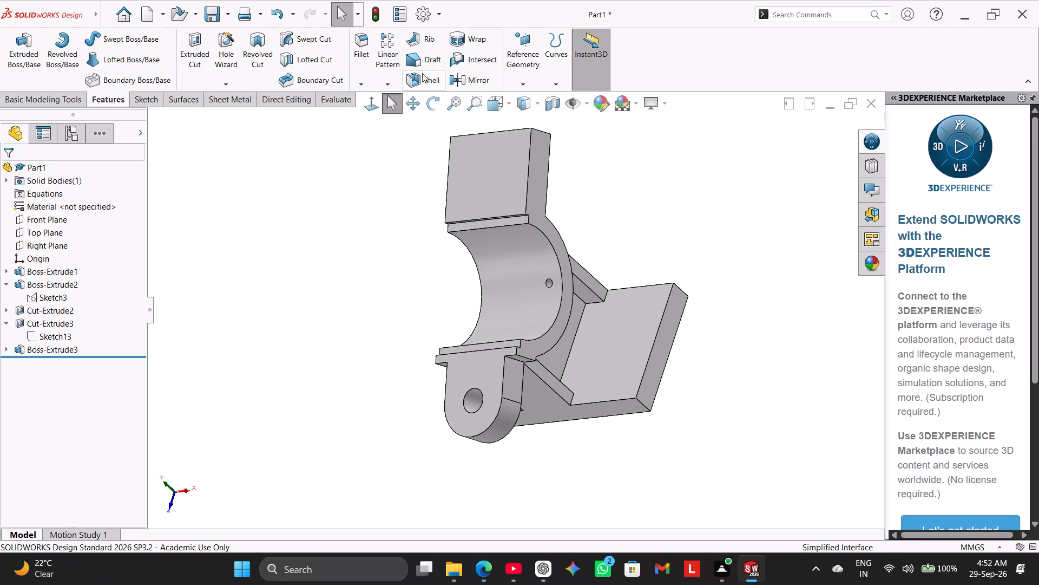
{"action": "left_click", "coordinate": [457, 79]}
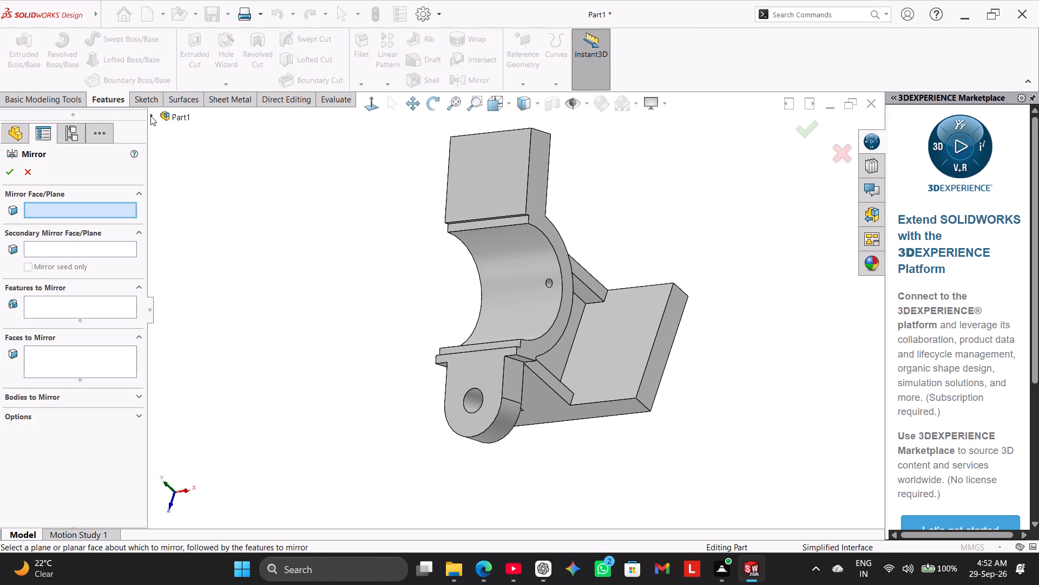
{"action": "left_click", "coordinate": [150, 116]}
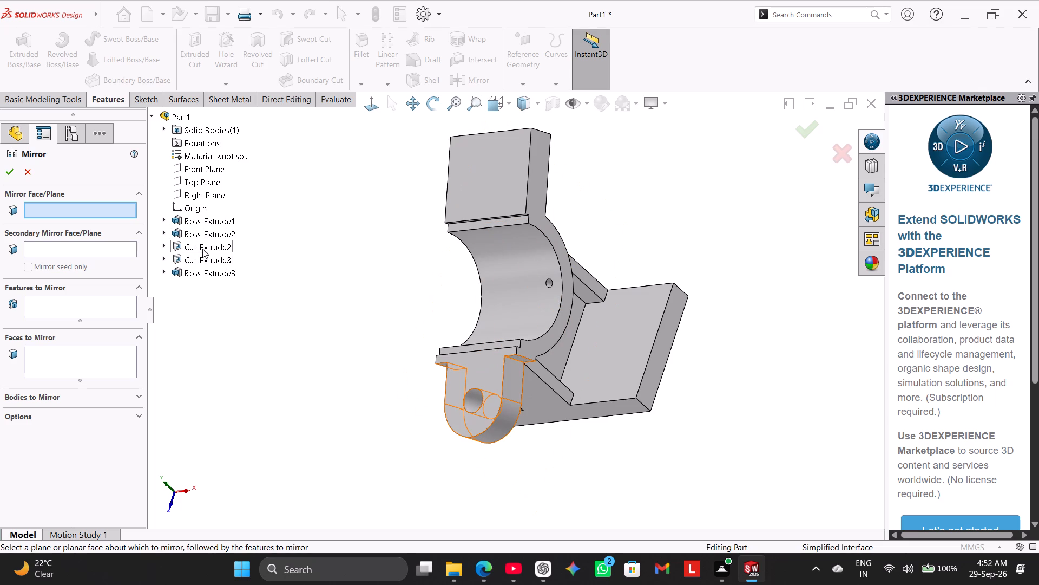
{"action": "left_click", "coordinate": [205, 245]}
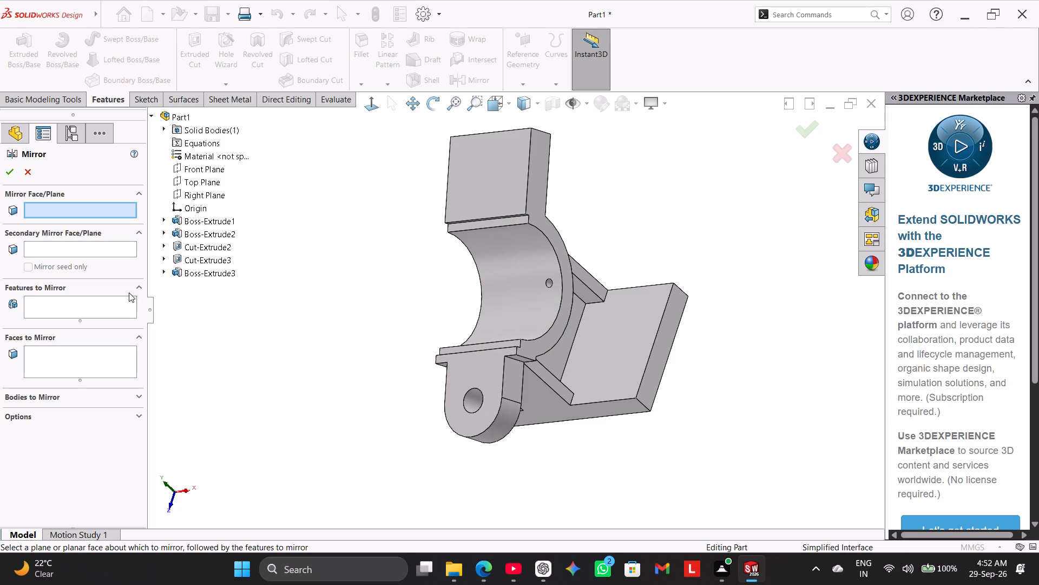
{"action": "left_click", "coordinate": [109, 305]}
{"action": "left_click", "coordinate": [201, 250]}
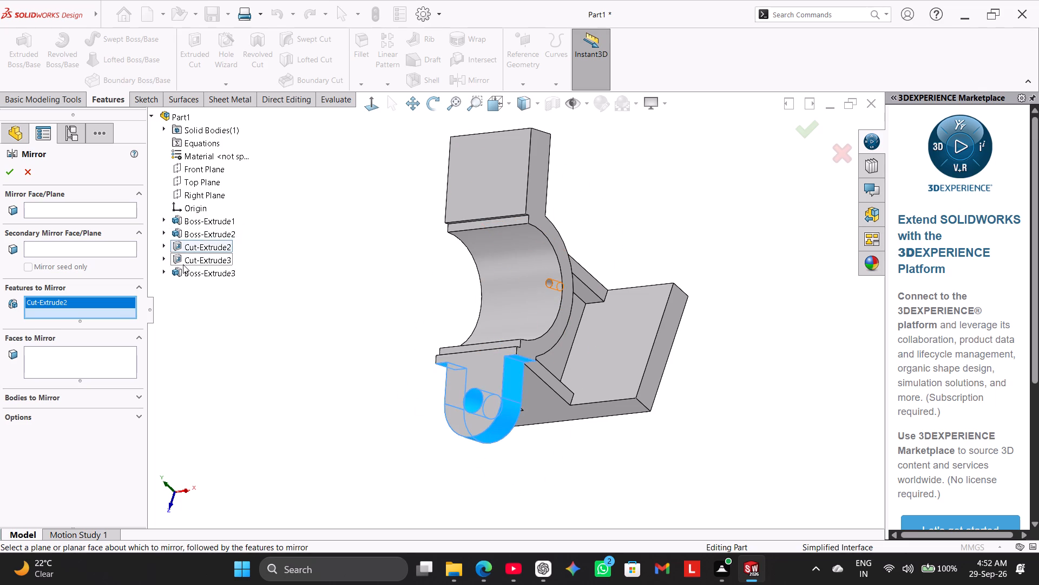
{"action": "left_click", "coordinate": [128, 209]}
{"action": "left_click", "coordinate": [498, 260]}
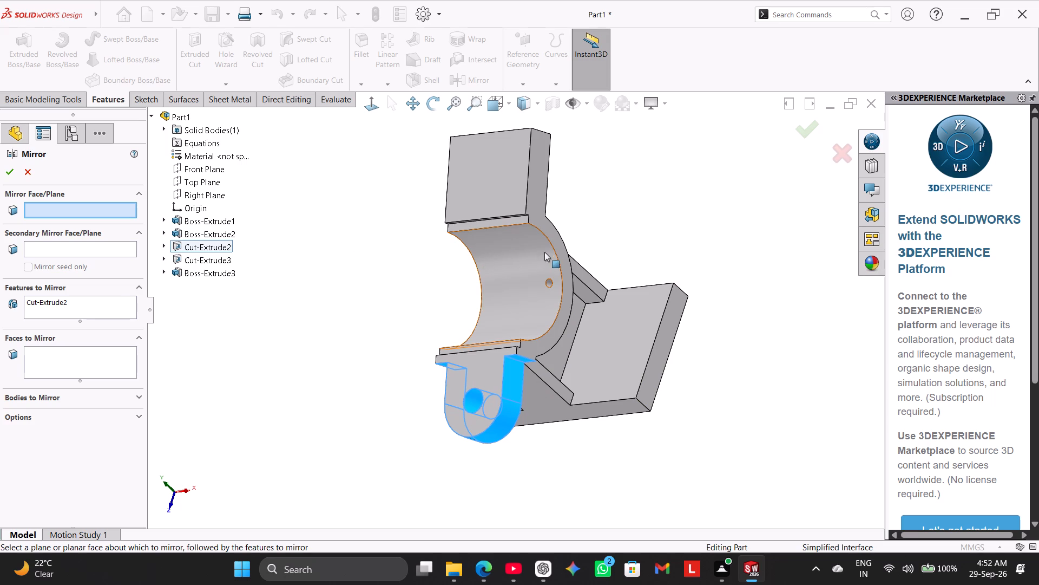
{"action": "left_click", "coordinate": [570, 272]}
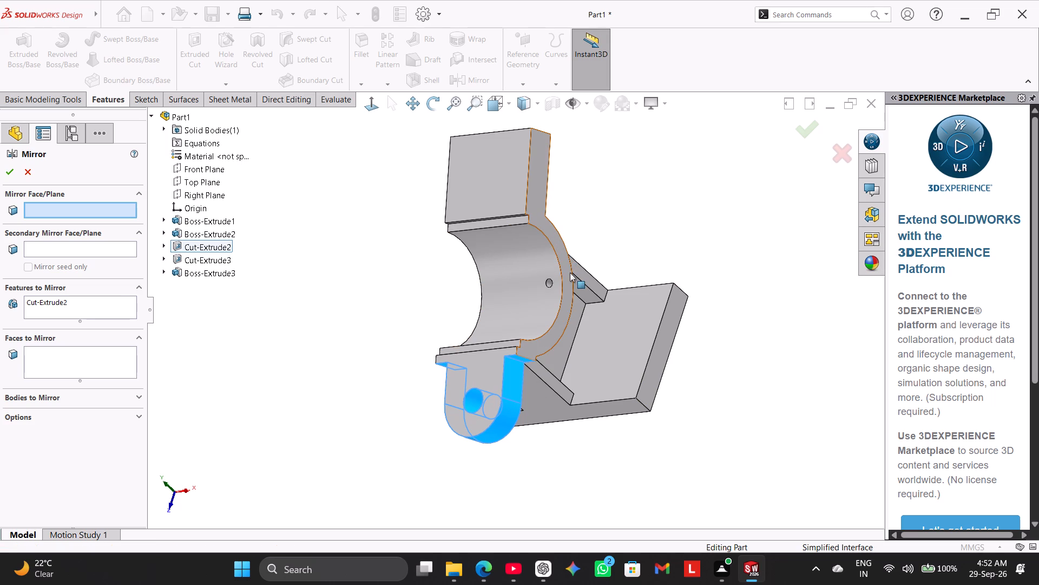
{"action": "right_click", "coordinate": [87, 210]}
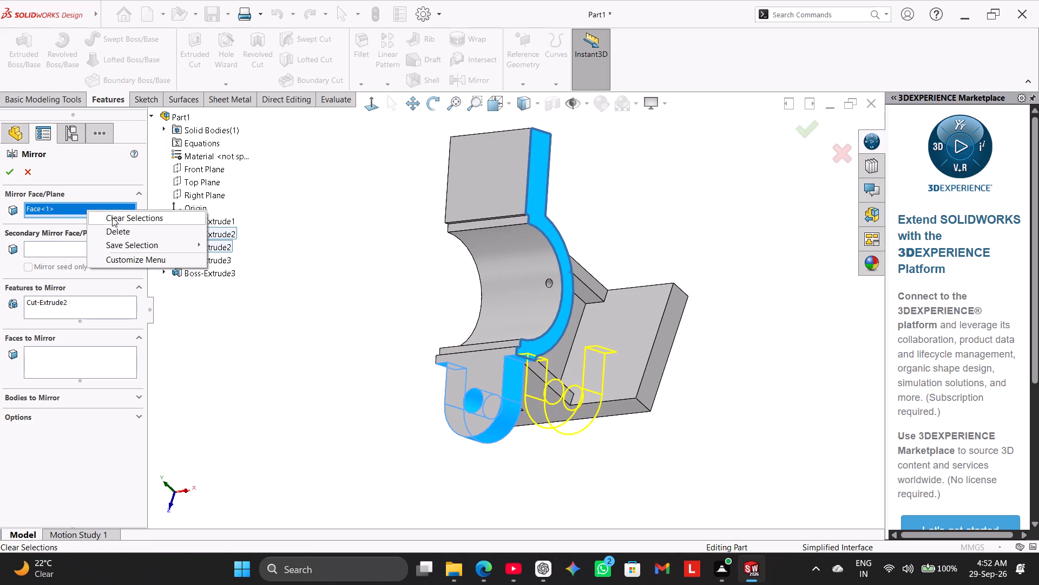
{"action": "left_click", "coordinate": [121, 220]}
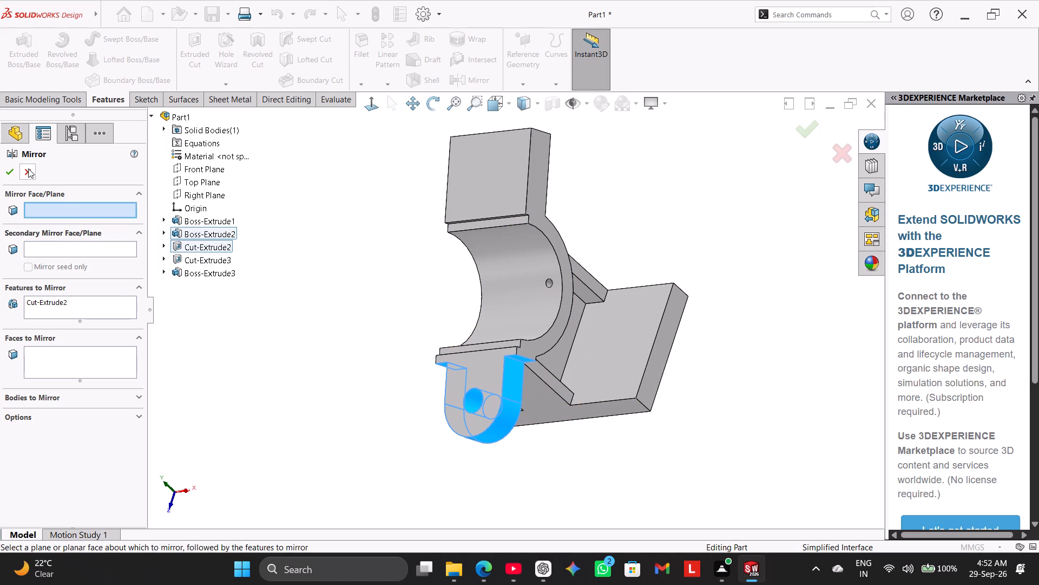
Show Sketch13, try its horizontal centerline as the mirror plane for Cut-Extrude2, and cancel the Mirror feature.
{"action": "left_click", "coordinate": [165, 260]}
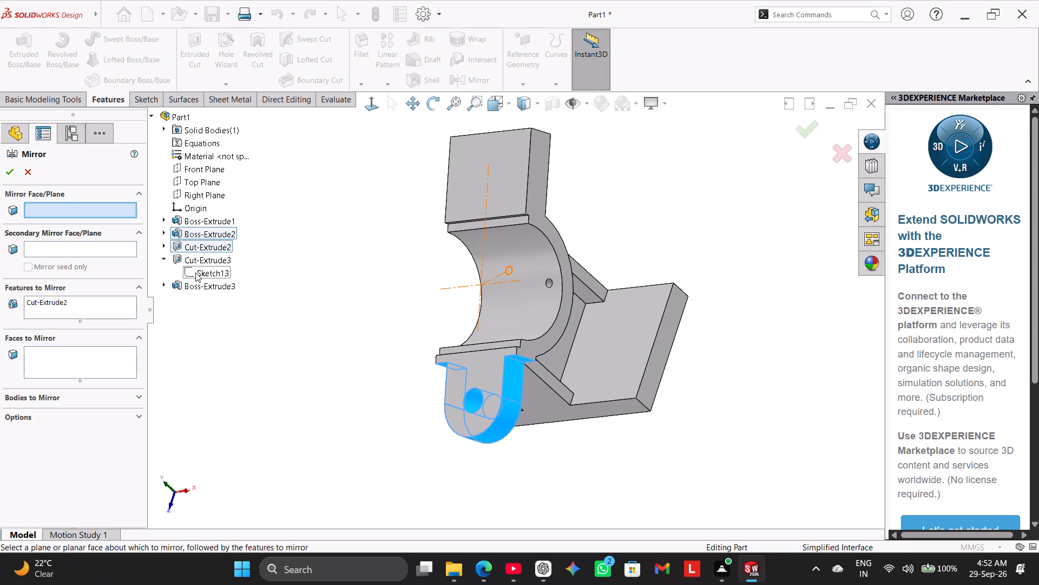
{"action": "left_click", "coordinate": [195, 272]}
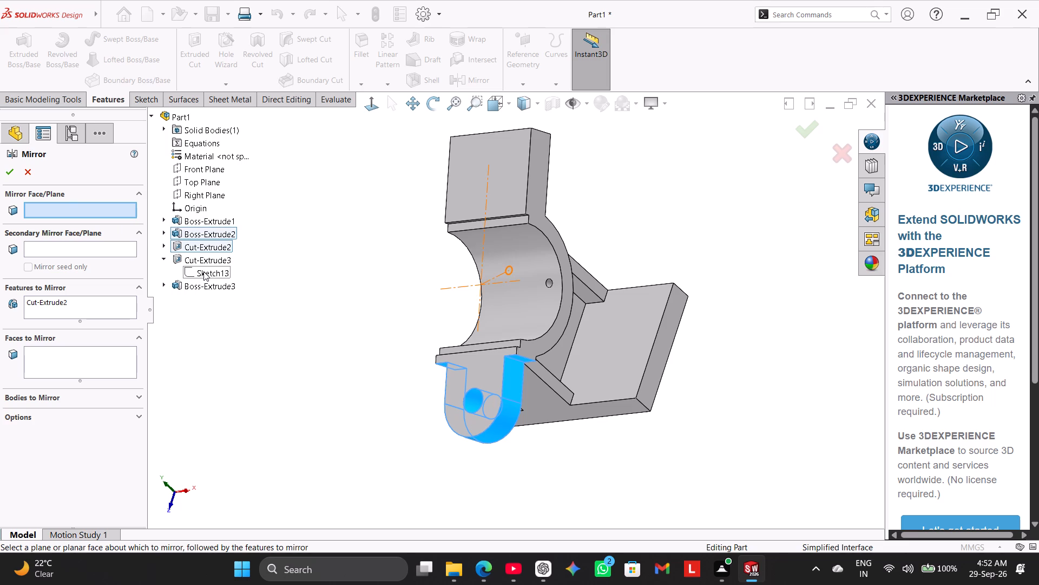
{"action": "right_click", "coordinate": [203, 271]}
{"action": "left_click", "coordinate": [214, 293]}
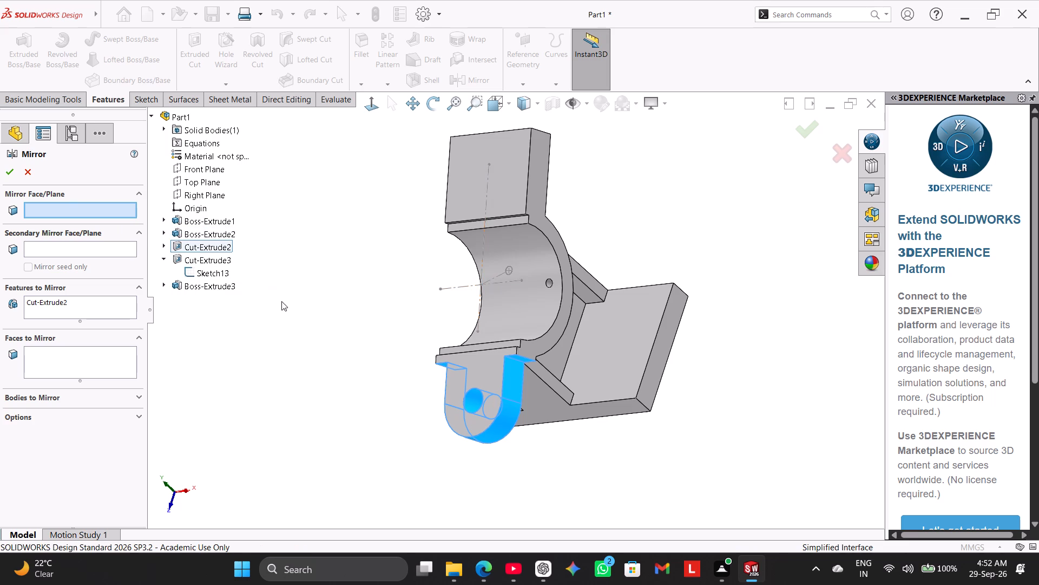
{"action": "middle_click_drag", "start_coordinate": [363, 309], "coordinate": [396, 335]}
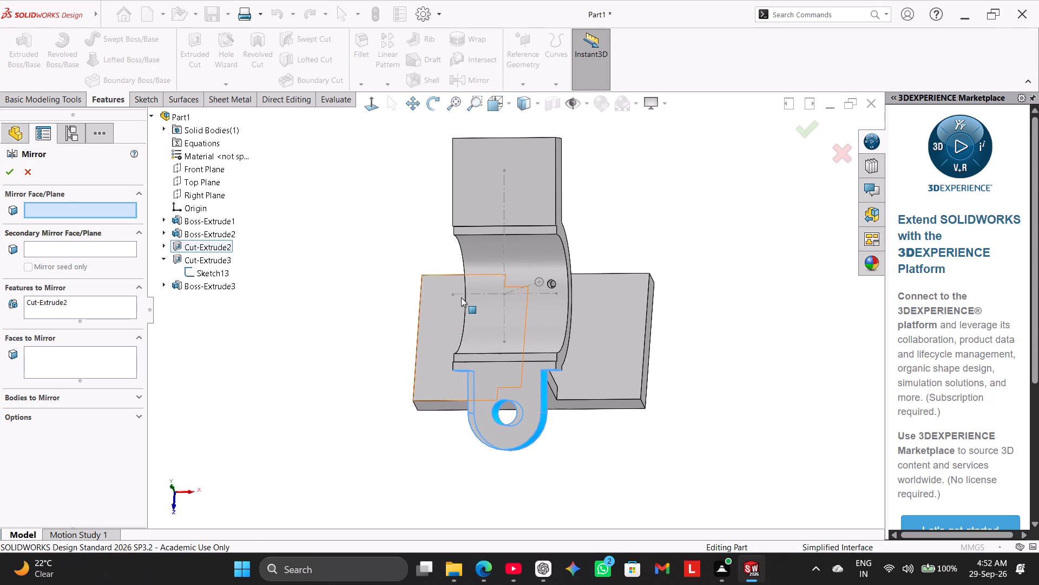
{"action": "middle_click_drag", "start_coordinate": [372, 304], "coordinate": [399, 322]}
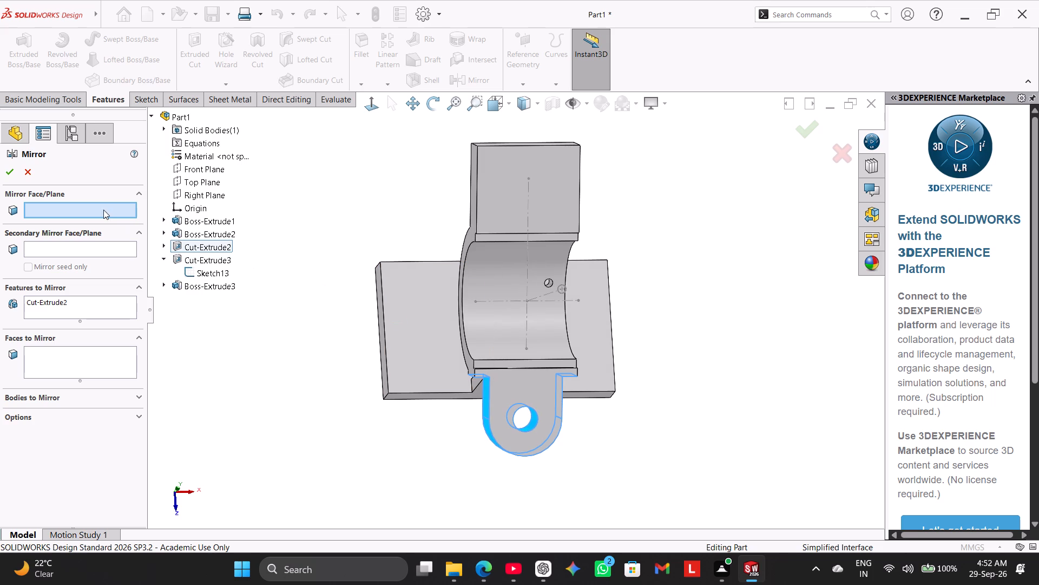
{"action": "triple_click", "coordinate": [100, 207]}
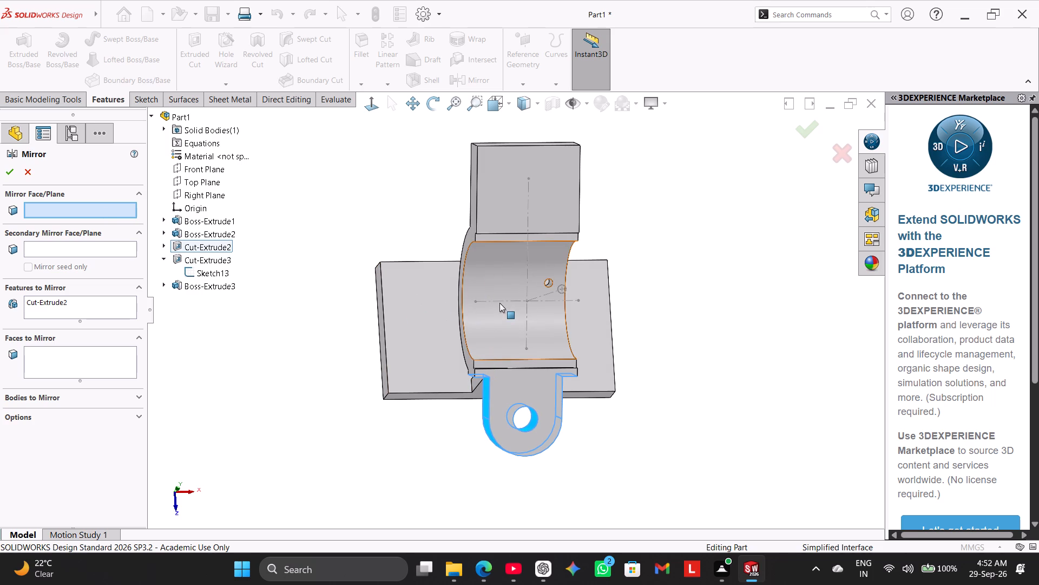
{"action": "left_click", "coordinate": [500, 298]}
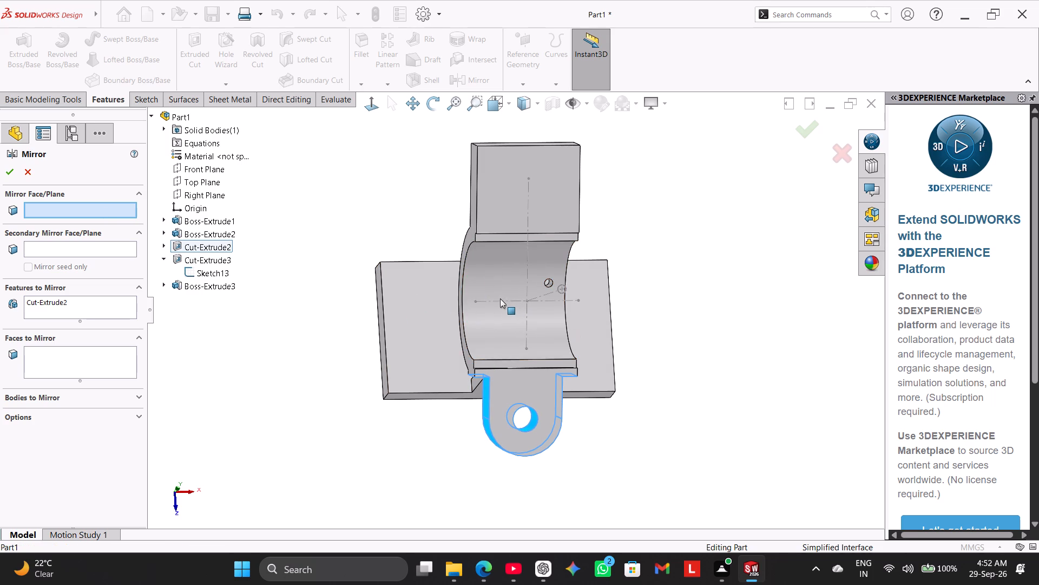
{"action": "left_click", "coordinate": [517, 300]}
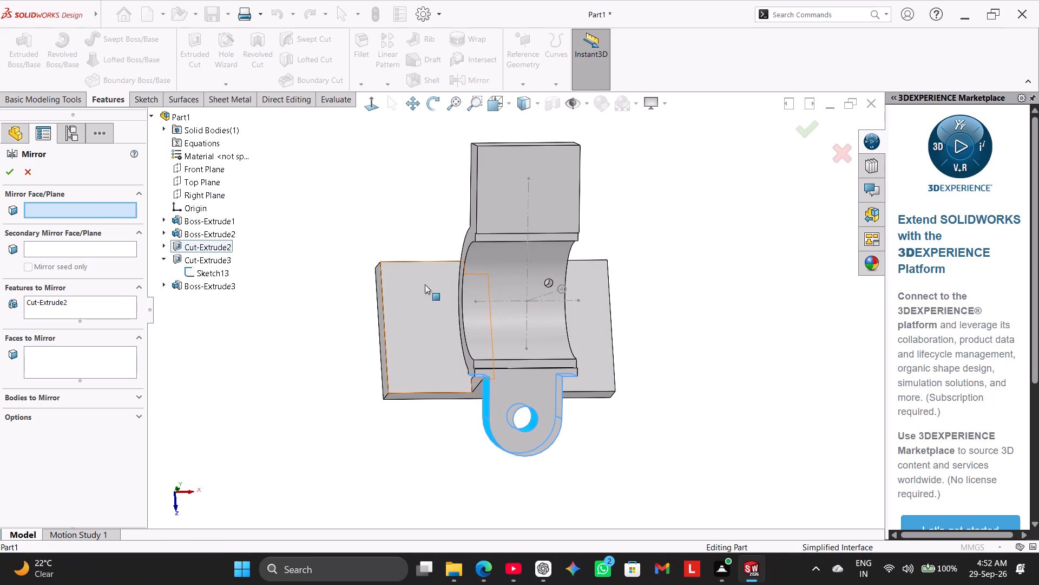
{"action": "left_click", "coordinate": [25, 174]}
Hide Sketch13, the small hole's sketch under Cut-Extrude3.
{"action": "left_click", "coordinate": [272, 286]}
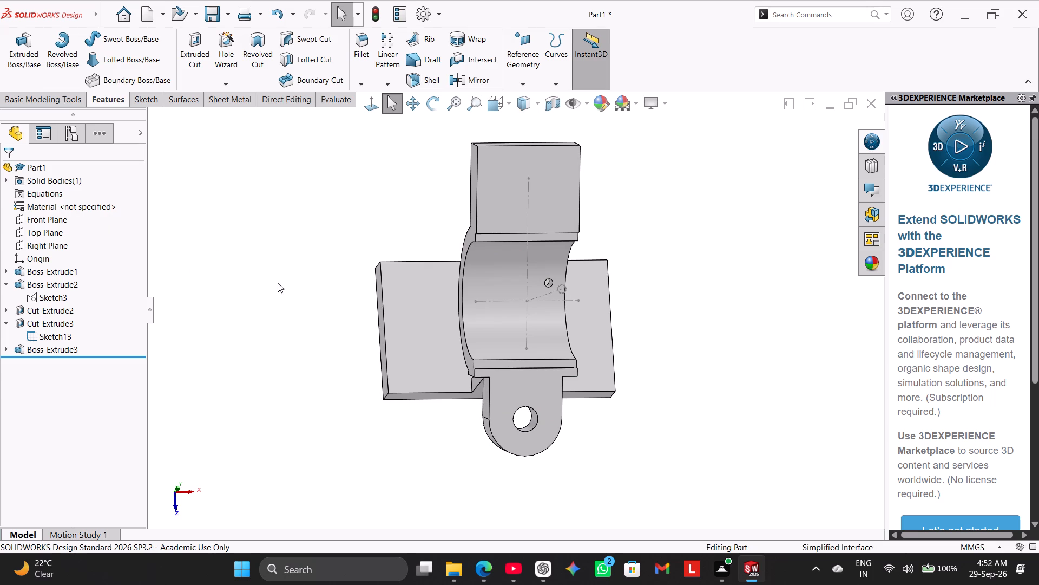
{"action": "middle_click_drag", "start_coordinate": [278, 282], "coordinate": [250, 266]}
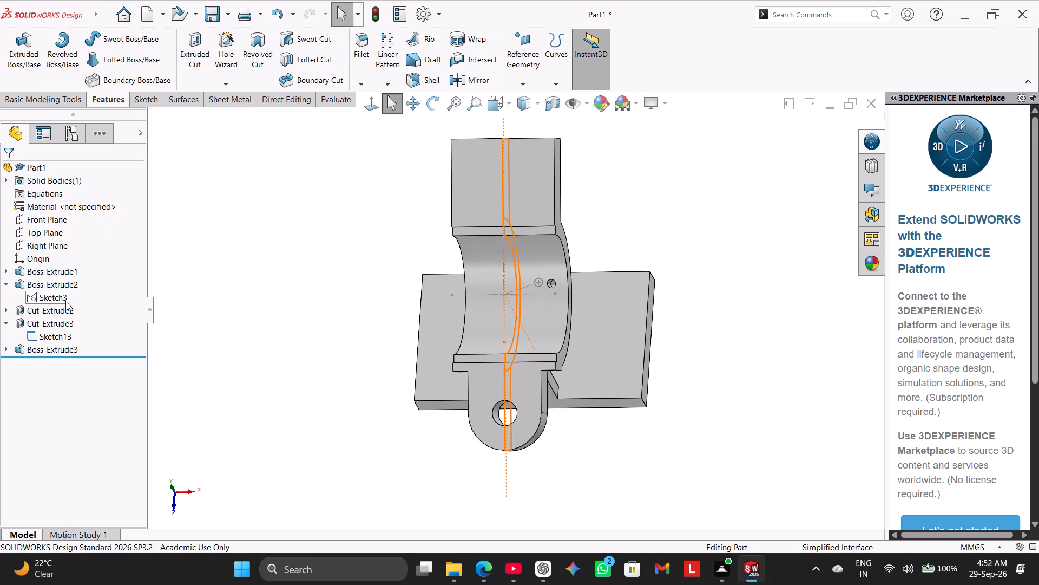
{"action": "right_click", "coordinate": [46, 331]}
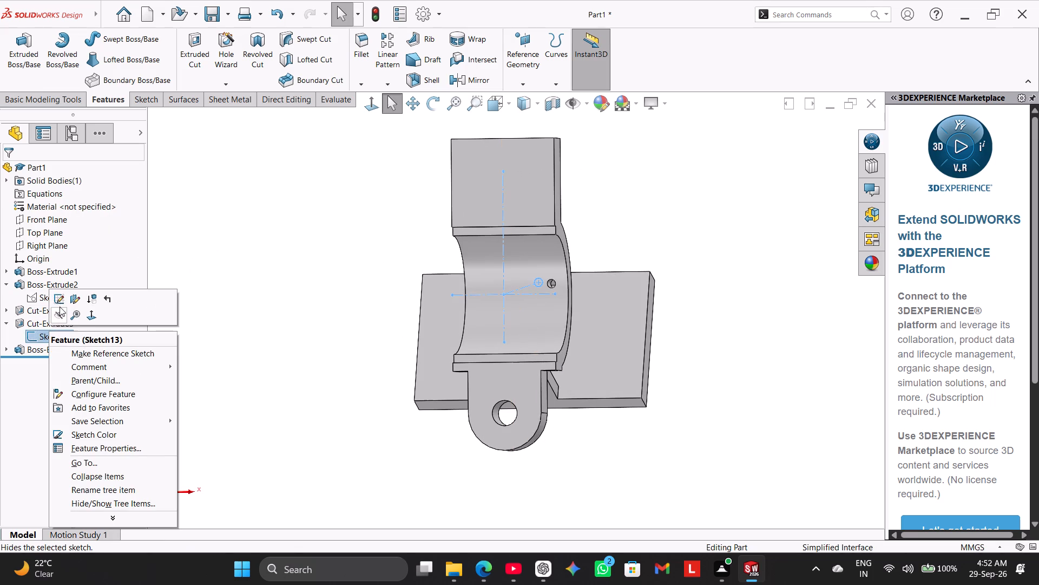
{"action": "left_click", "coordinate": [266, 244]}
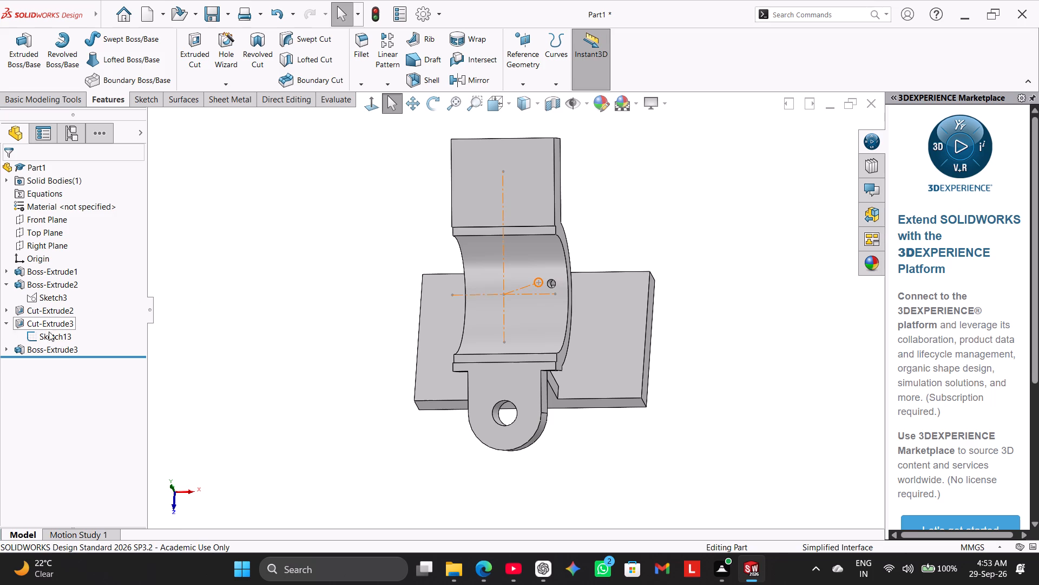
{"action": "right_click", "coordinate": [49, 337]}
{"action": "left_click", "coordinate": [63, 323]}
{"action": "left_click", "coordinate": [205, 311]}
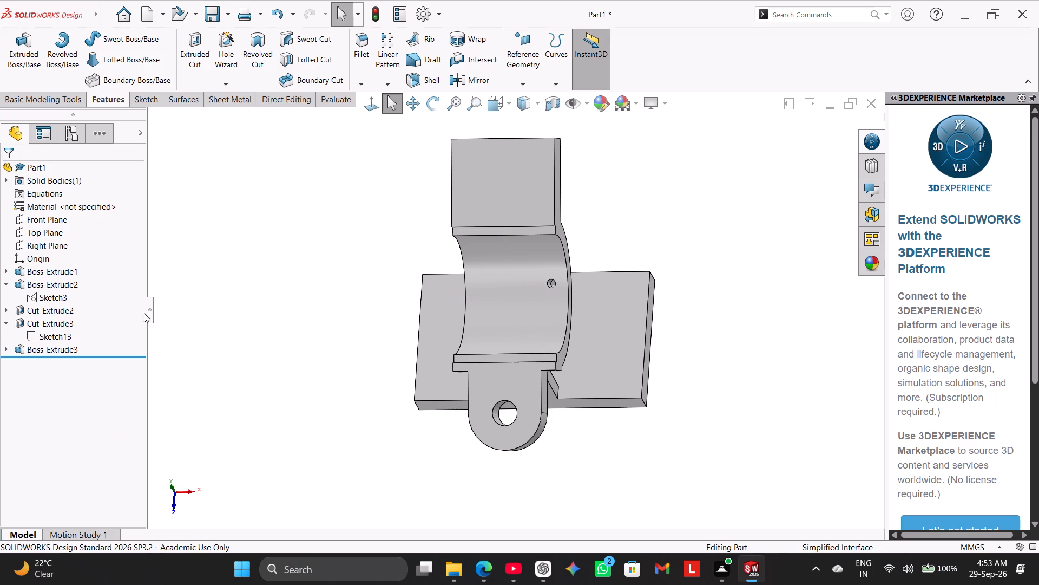
Examine Sketch13's centerlines and dimensions, both in the open sketch and against the 3D model, without editing it.
{"action": "left_click", "coordinate": [50, 335]}
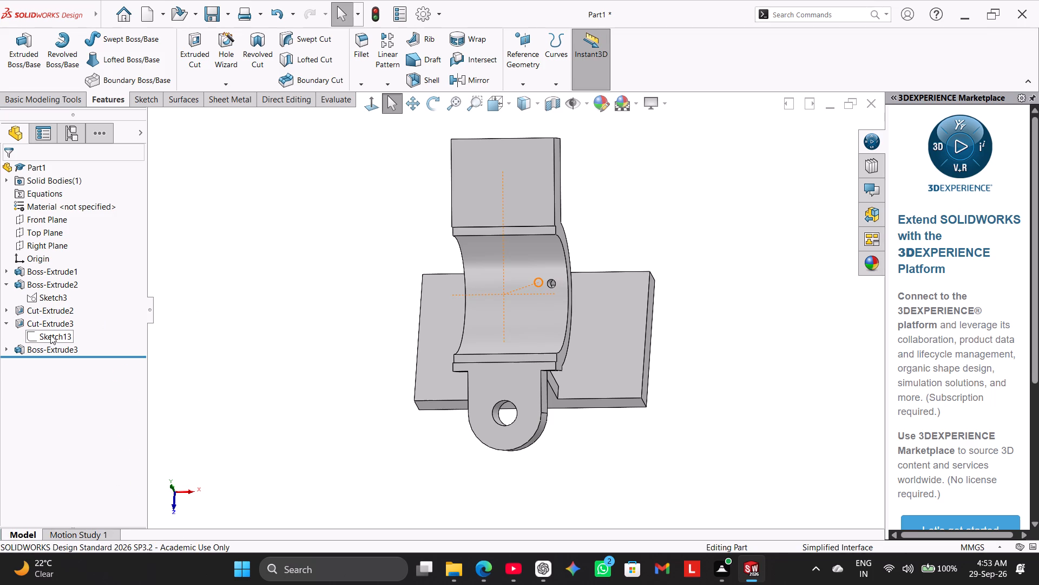
{"action": "left_click", "coordinate": [65, 305]}
{"action": "left_click", "coordinate": [222, 331]}
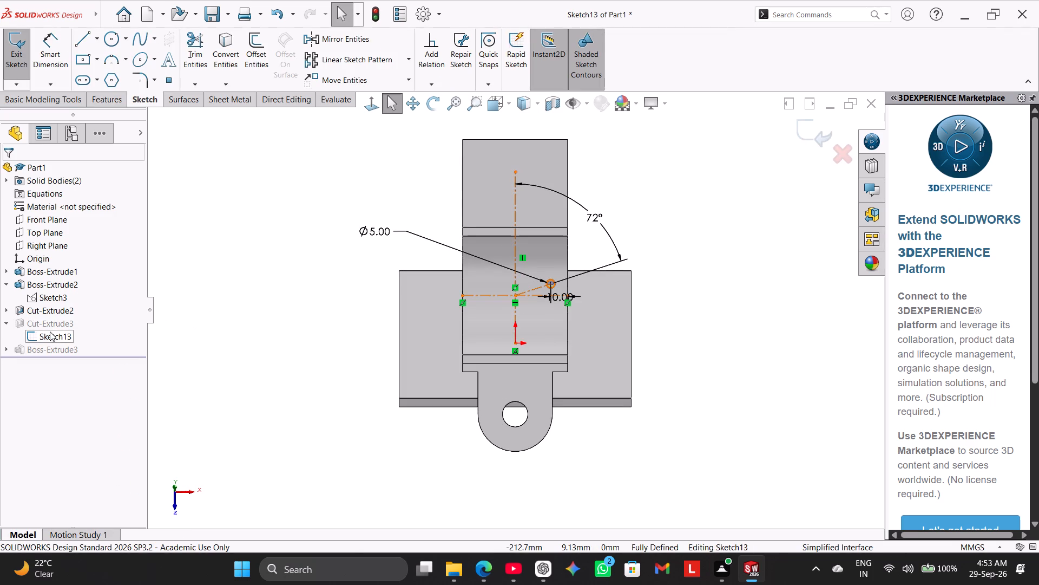
{"action": "left_click", "coordinate": [23, 57]}
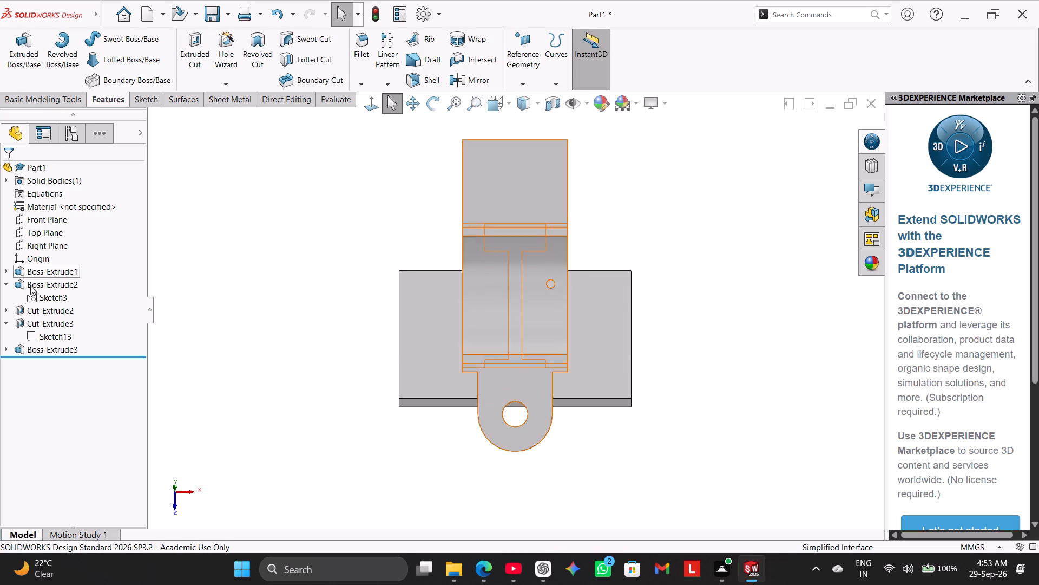
{"action": "left_click", "coordinate": [43, 339]}
{"action": "middle_click_drag", "start_coordinate": [234, 389], "coordinate": [176, 338]}
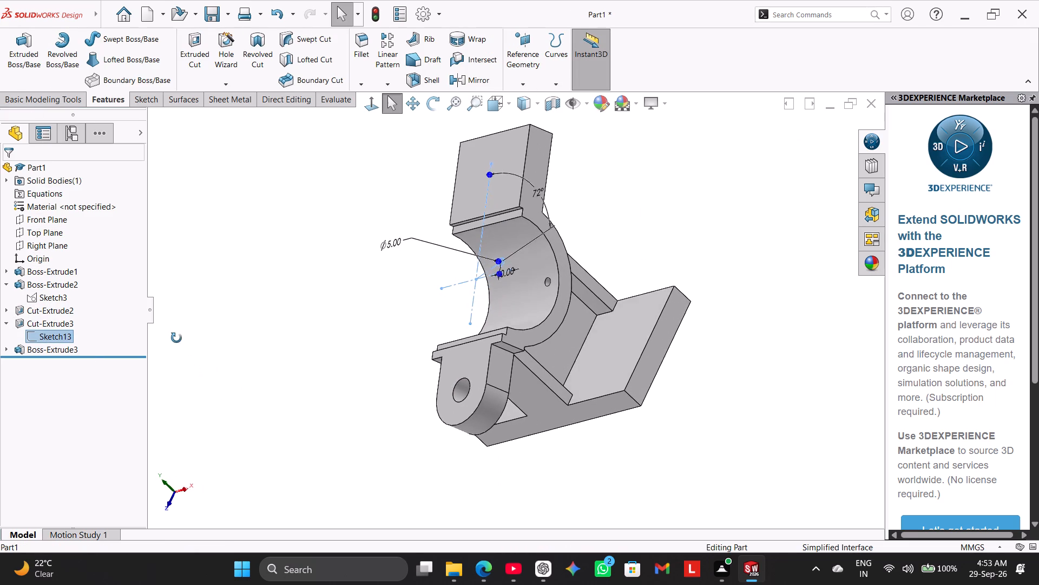
{"action": "middle_click_drag", "start_coordinate": [176, 338], "coordinate": [176, 336]}
{"action": "left_click", "coordinate": [54, 321]}
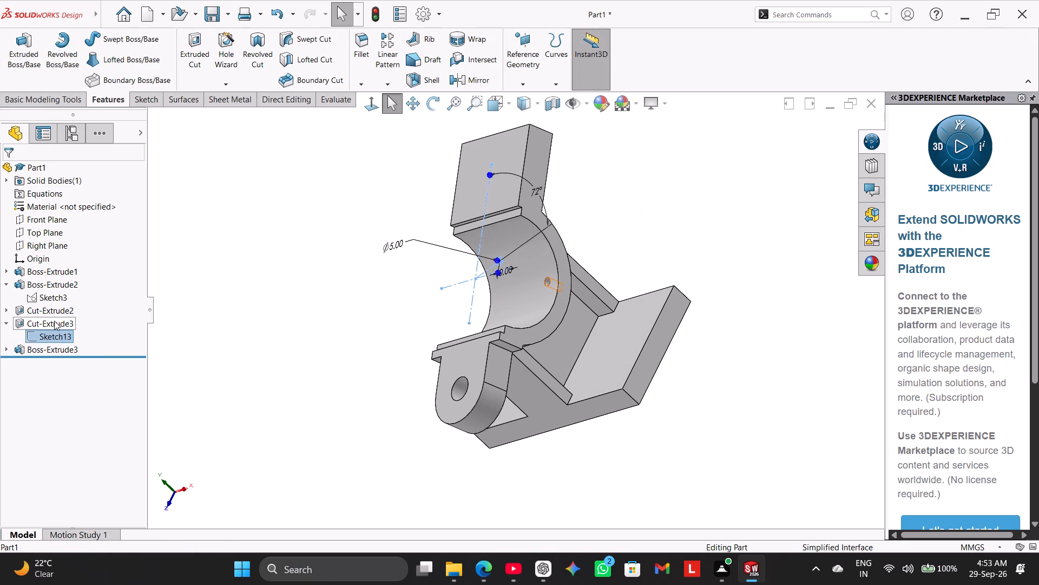
{"action": "left_click", "coordinate": [54, 321]}
{"action": "left_click", "coordinate": [54, 321]}
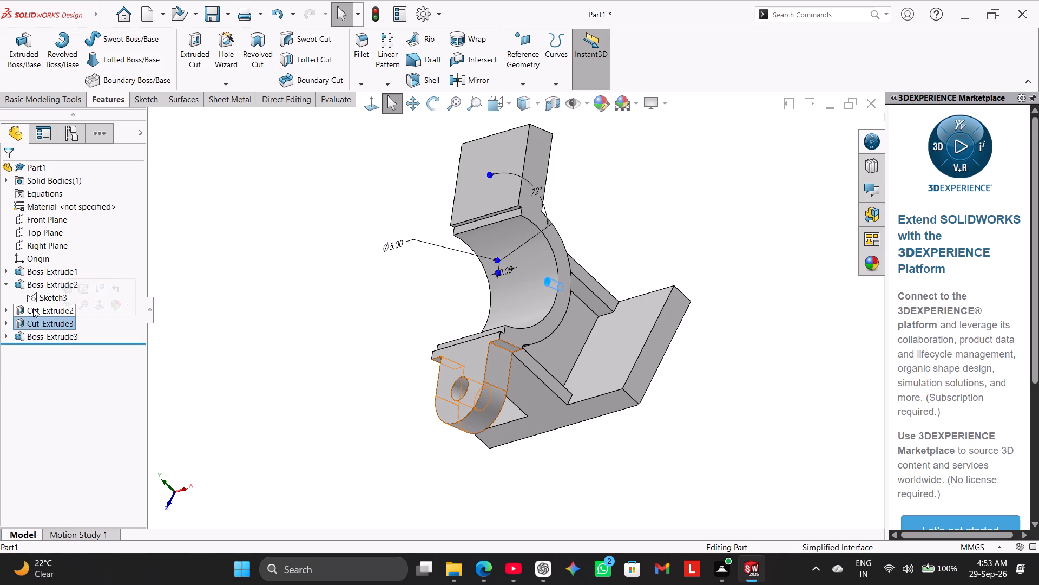
Edit Sketch8 under Cut-Extrude2 and mirror the lug's outline and circles about the sketch's horizontal centerline.
{"action": "left_click", "coordinate": [4, 308]}
{"action": "left_click", "coordinate": [37, 324]}
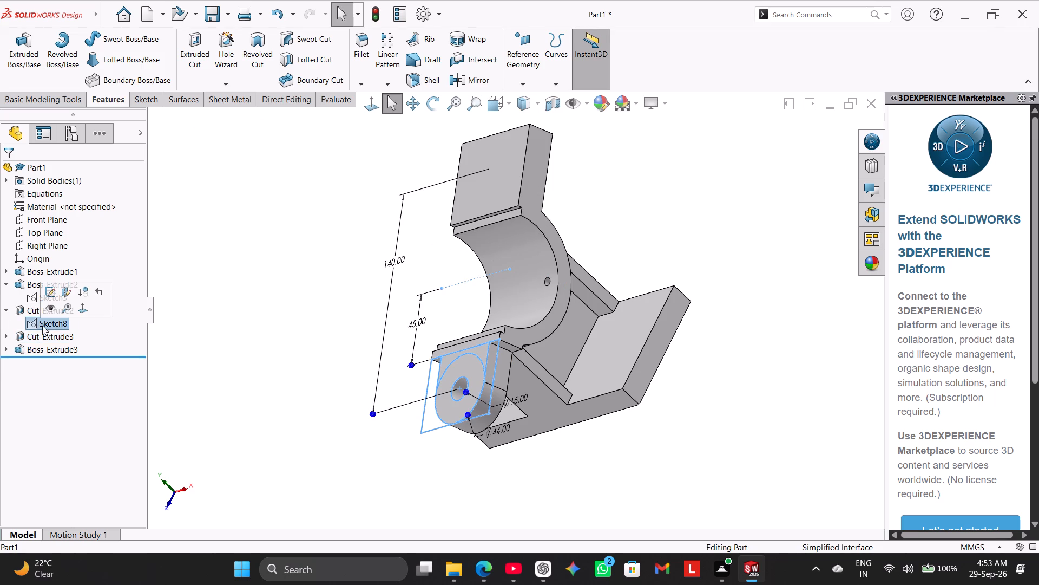
{"action": "middle_click_drag", "start_coordinate": [217, 375], "coordinate": [275, 426]}
{"action": "left_click", "coordinate": [52, 320]}
{"action": "left_click", "coordinate": [58, 291]}
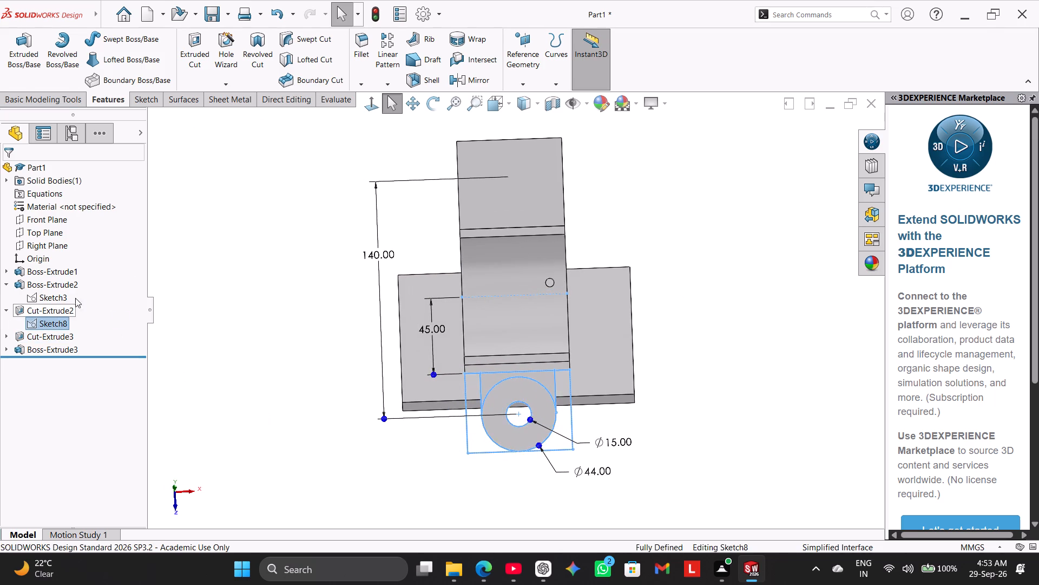
{"action": "left_click", "coordinate": [179, 349]}
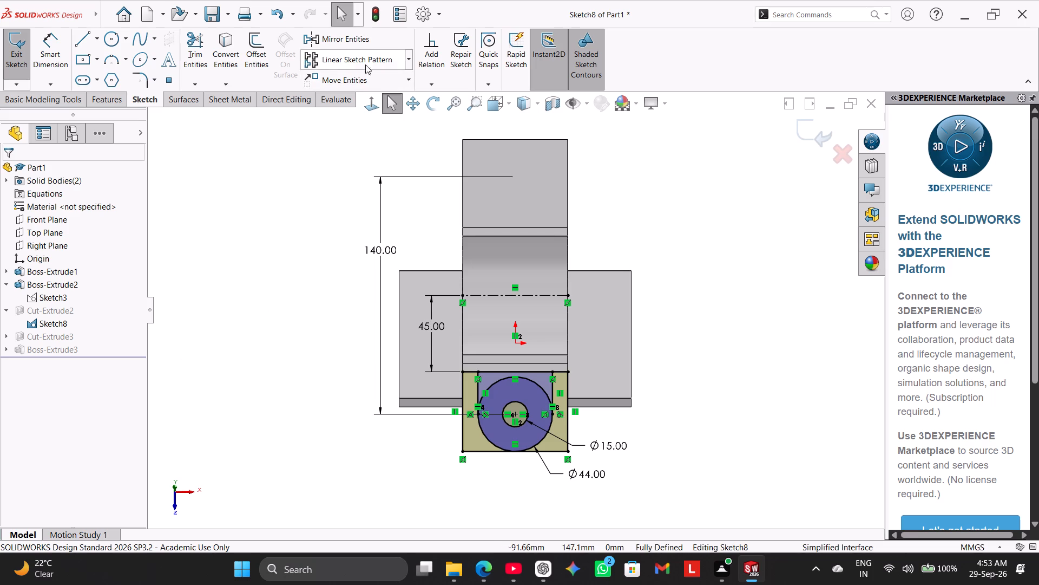
{"action": "left_click", "coordinate": [364, 41]}
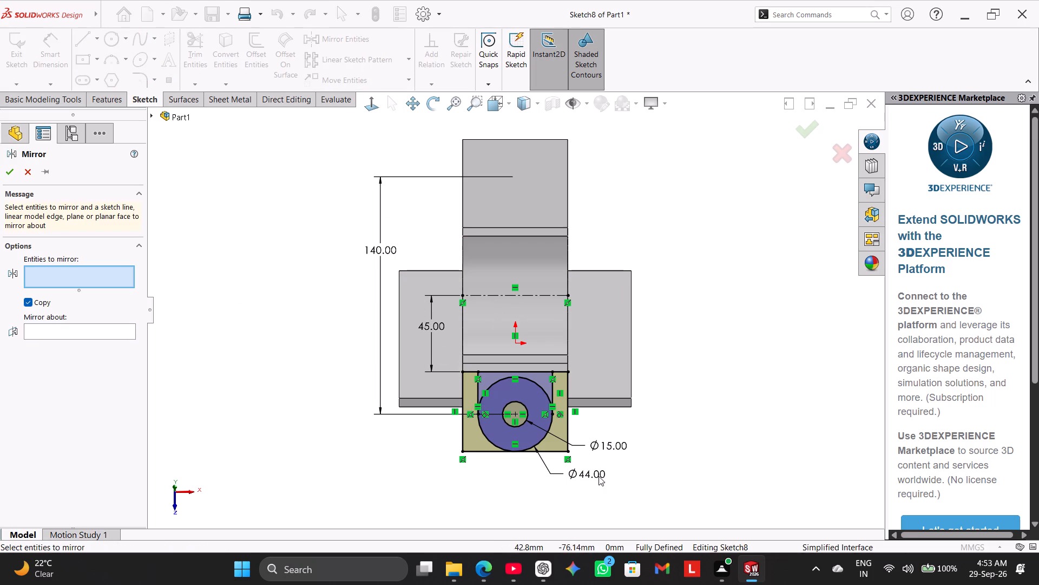
{"action": "left_click_drag", "start_coordinate": [678, 478], "coordinate": [374, 351]}
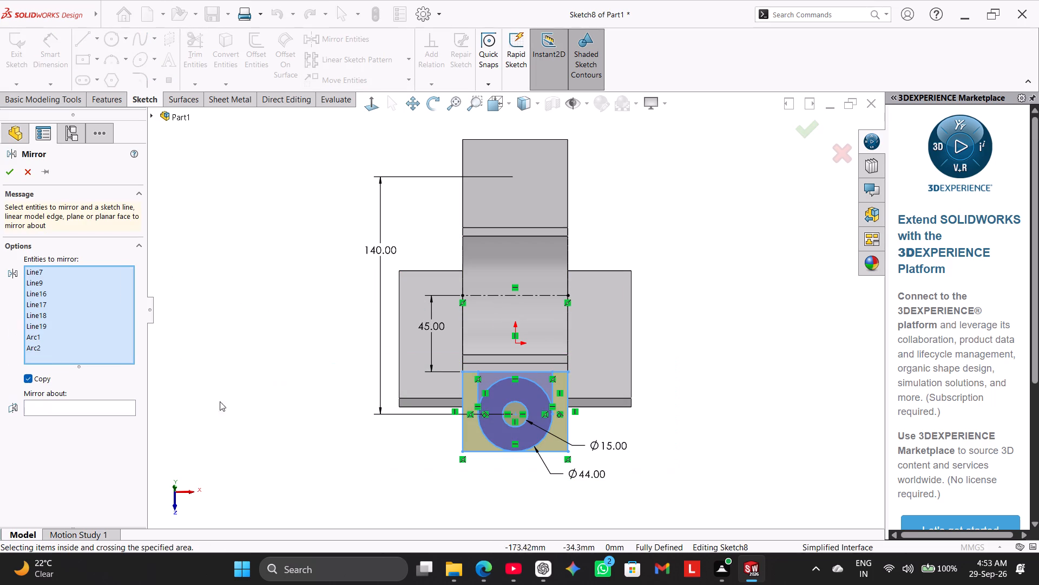
{"action": "left_click", "coordinate": [82, 408]}
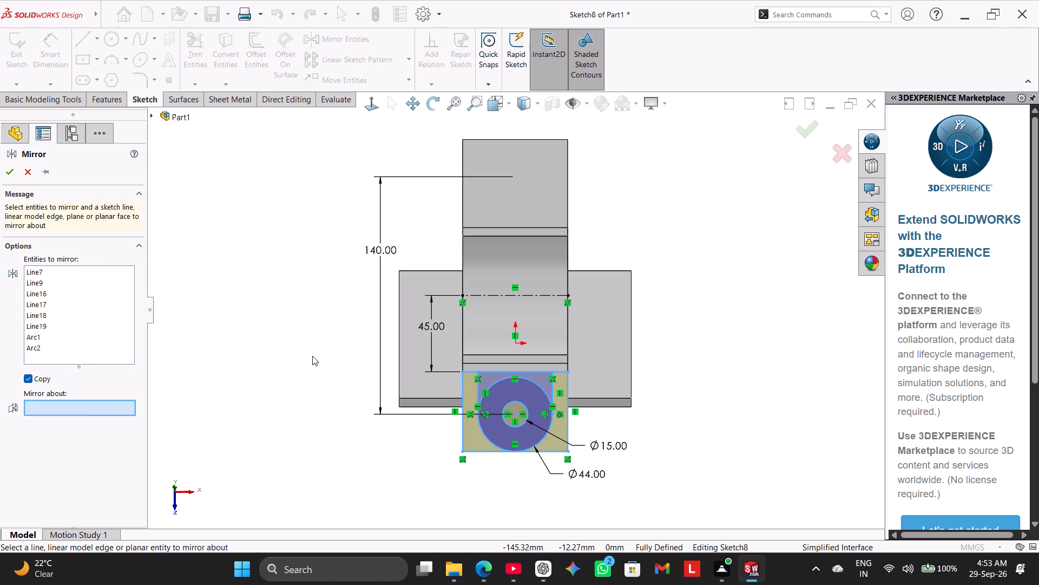
{"action": "left_click", "coordinate": [494, 296]}
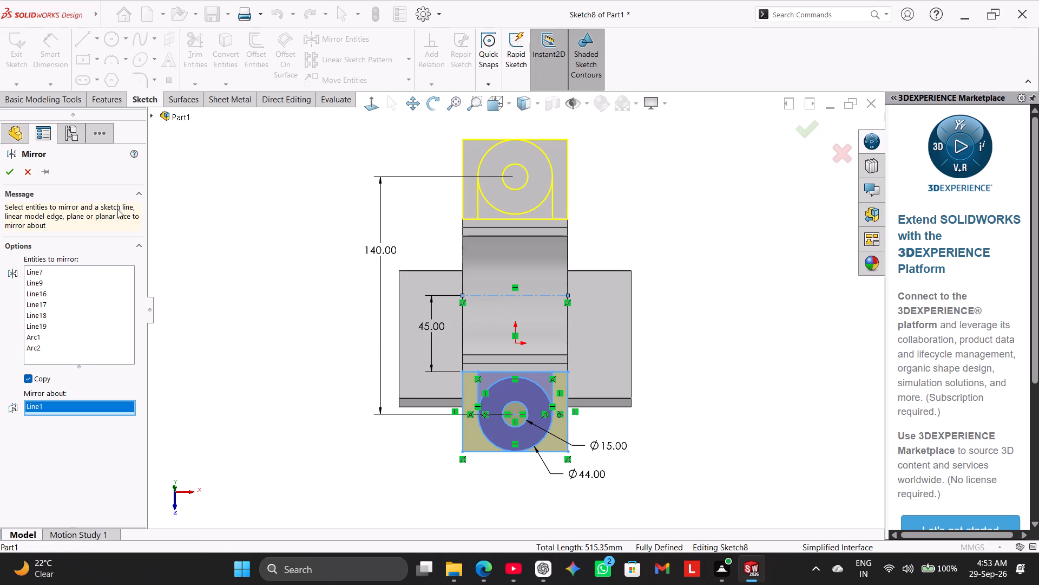
{"action": "left_click", "coordinate": [15, 174]}
{"action": "left_click", "coordinate": [185, 276]}
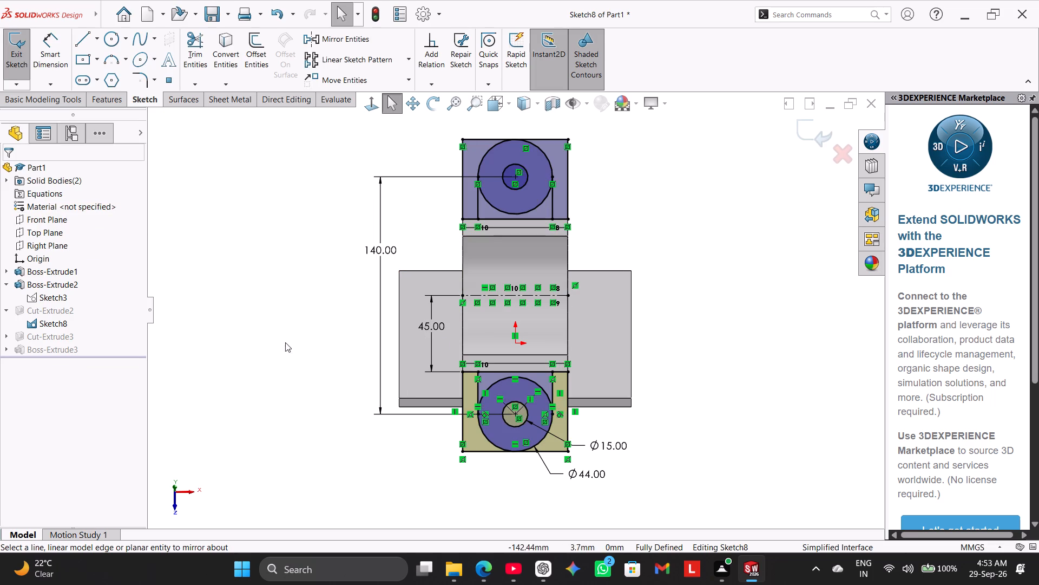
{"action": "middle_click_drag", "start_coordinate": [293, 351], "coordinate": [268, 372]}
{"action": "right_click_drag", "start_coordinate": [222, 349], "coordinate": [277, 271]}
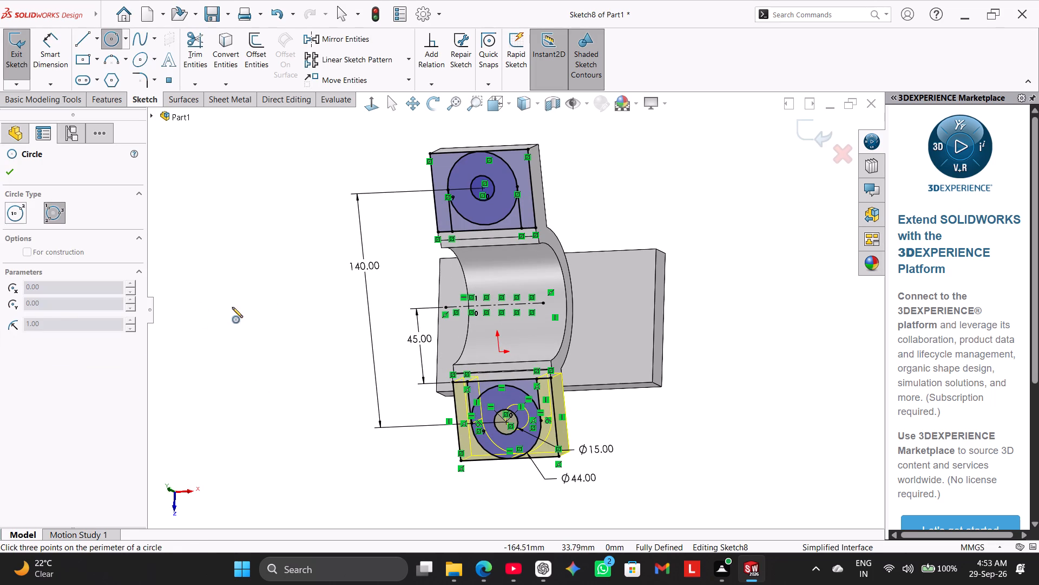
{"action": "left_click", "coordinate": [25, 54]}
Edit Cut-Extrude2 to add the mirrored lug's two outer side regions and its small hole circle to the selected contours.
{"action": "middle_click_drag", "start_coordinate": [246, 349], "coordinate": [259, 334]}
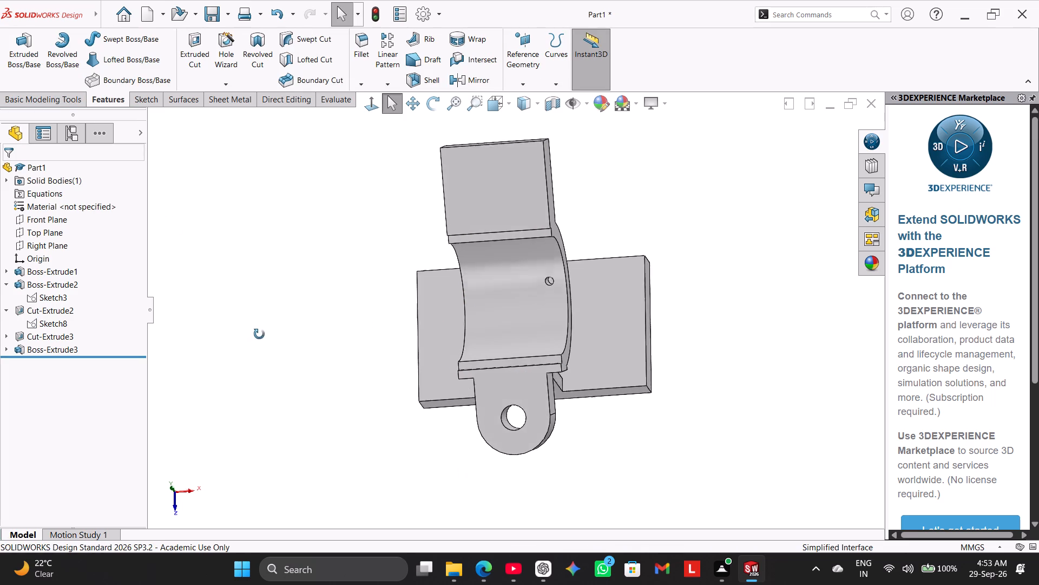
{"action": "middle_click_drag", "start_coordinate": [259, 334], "coordinate": [282, 308]}
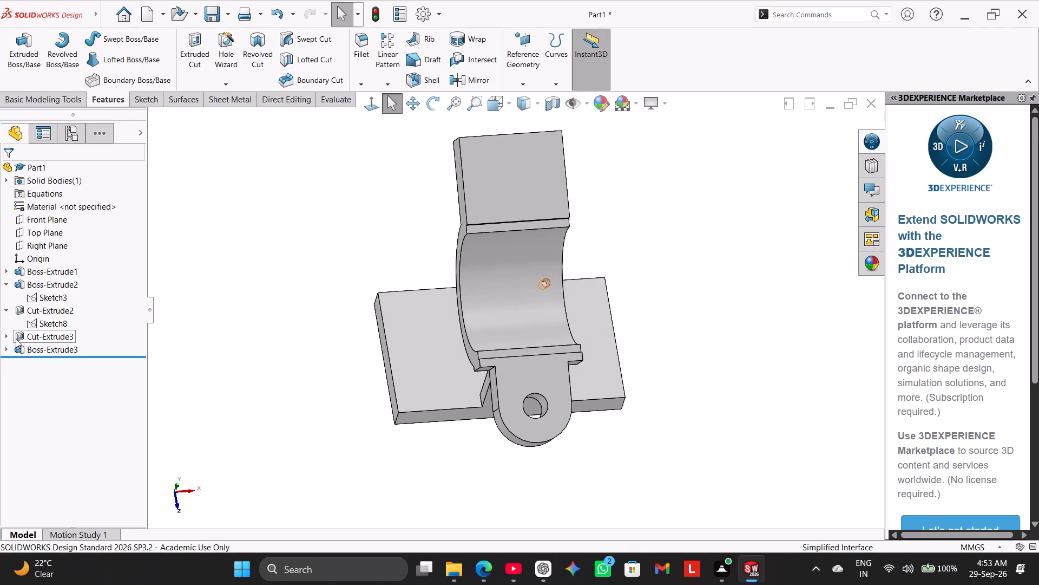
{"action": "left_click", "coordinate": [19, 309]}
{"action": "left_click", "coordinate": [31, 281]}
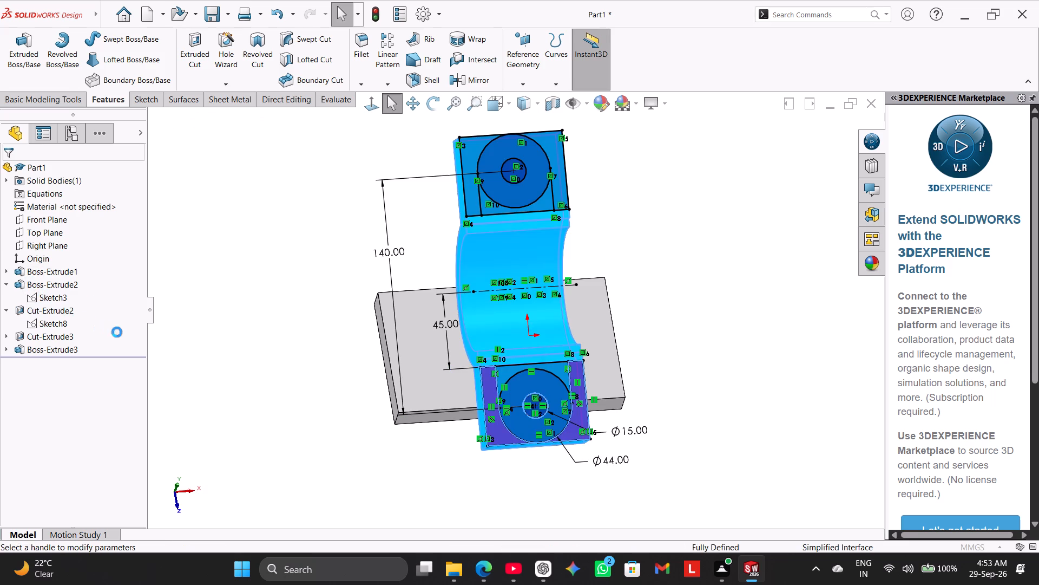
{"action": "middle_click_drag", "start_coordinate": [240, 357], "coordinate": [228, 356]}
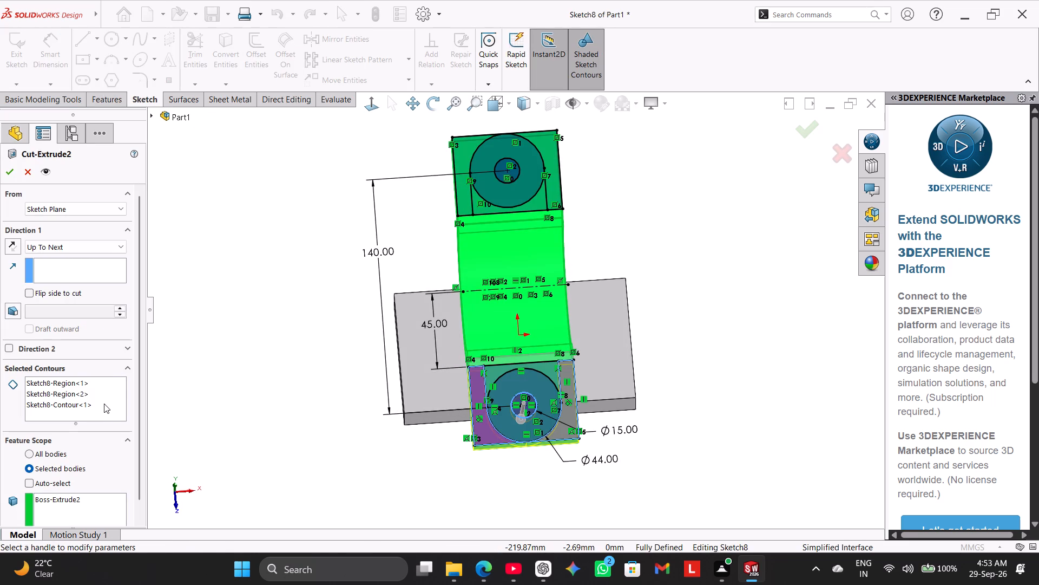
{"action": "left_click", "coordinate": [108, 407]}
{"action": "left_click", "coordinate": [117, 419]}
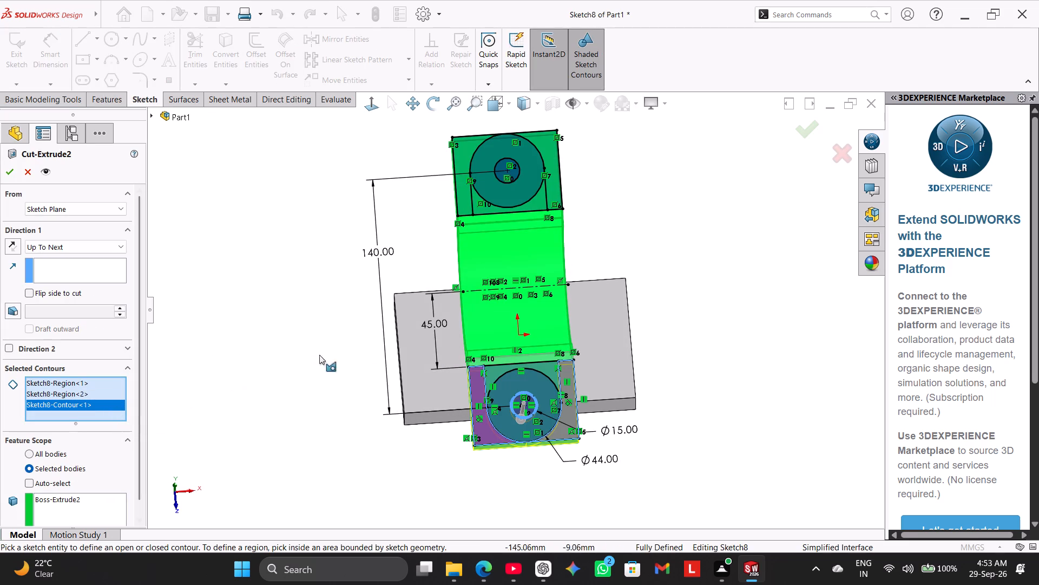
{"action": "left_click", "coordinate": [550, 195]}
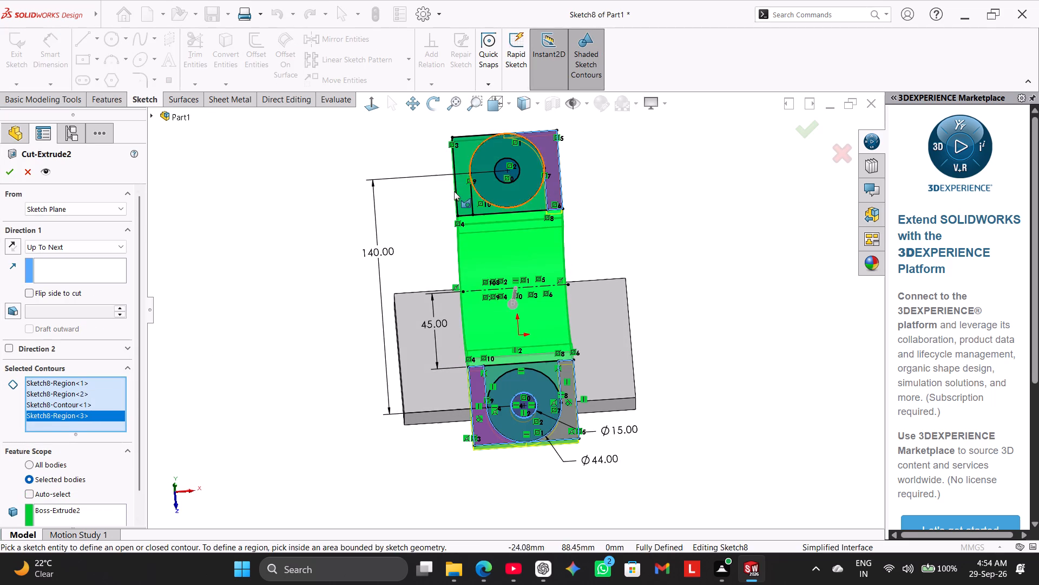
{"action": "left_click", "coordinate": [460, 195]}
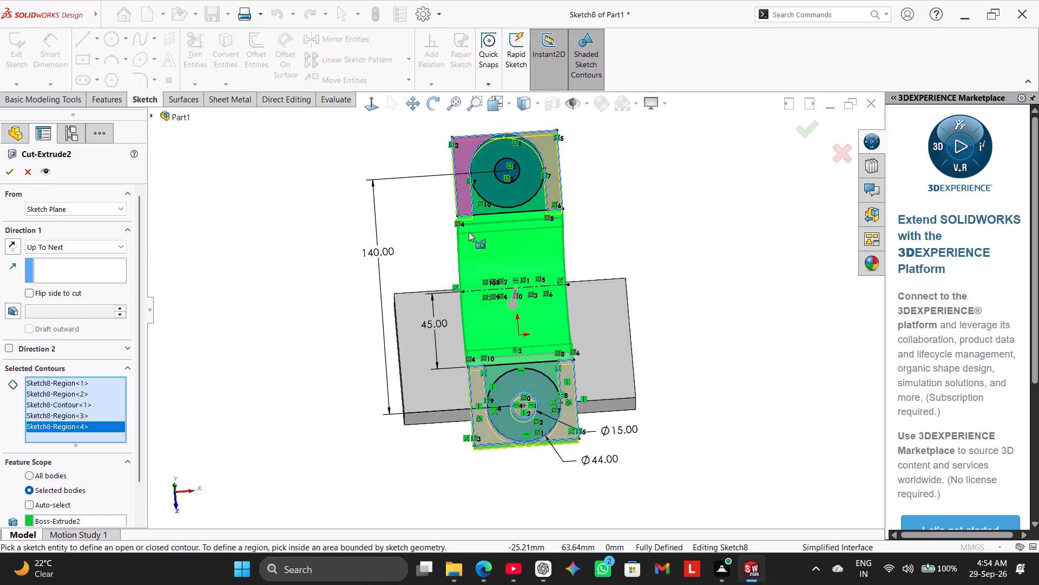
{"action": "left_click", "coordinate": [518, 178]}
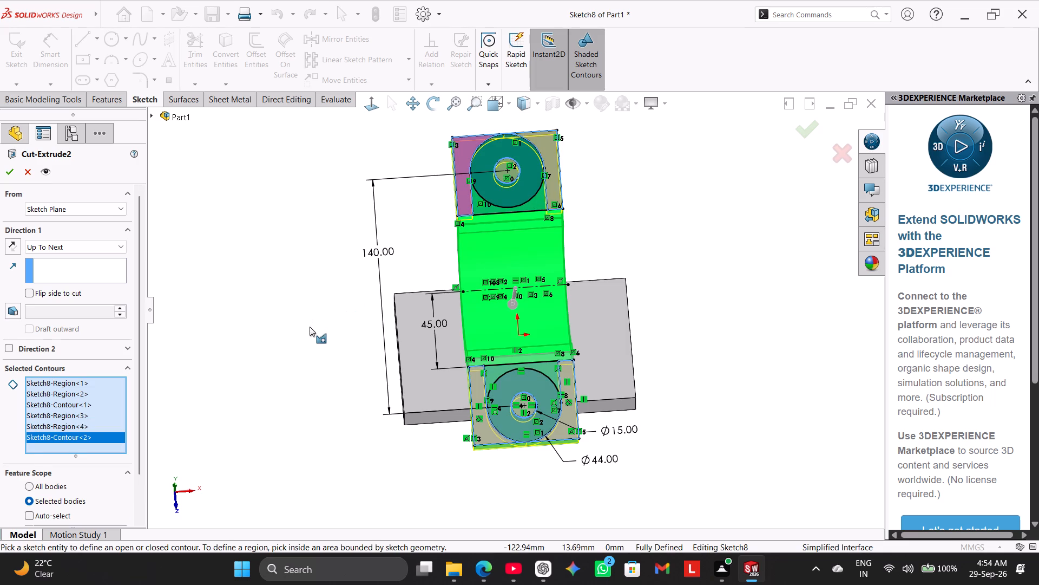
{"action": "middle_click_drag", "start_coordinate": [308, 331], "coordinate": [249, 355]}
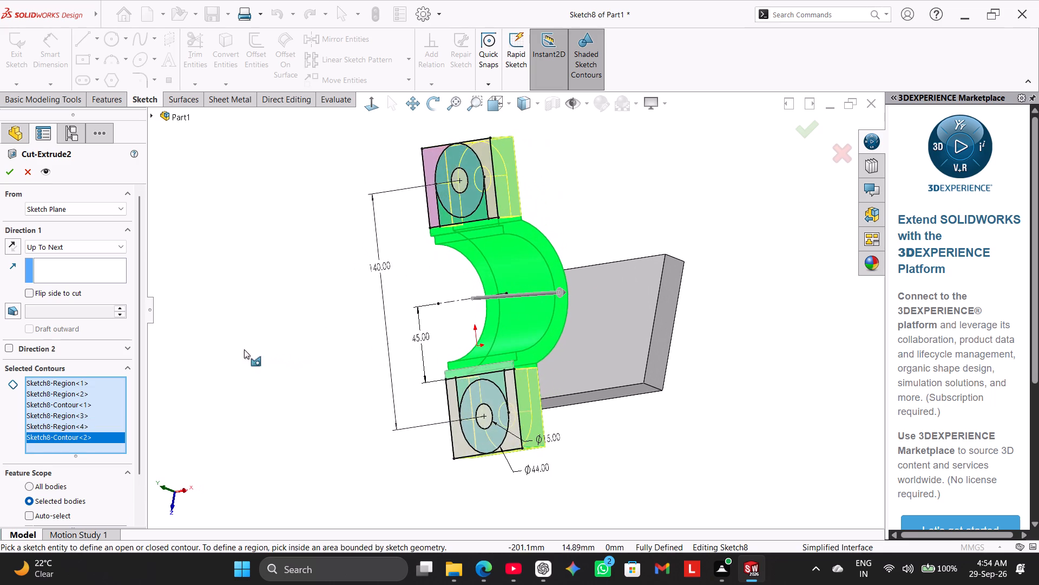
{"action": "left_click", "coordinate": [10, 168]}
{"action": "left_click", "coordinate": [212, 288]}
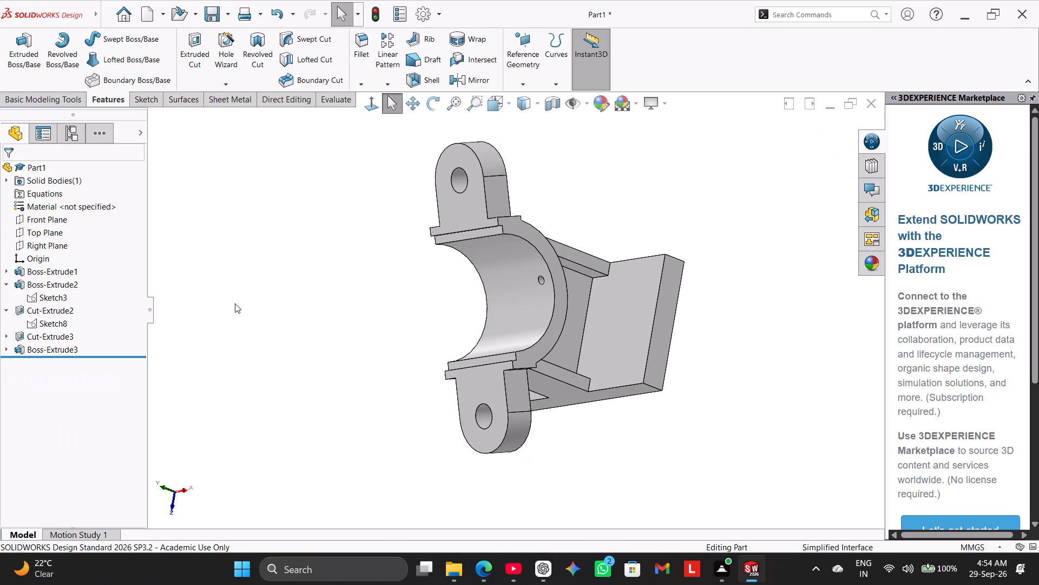
Fillet only the four vertical corner edges of the base block with a 16 mm radius.
{"action": "middle_click_drag", "start_coordinate": [274, 339], "coordinate": [323, 360]}
{"action": "scroll", "coordinate": [323, 360], "scroll_direction": "down", "scroll_amount": 1}
{"action": "right_click_drag", "start_coordinate": [277, 368], "coordinate": [382, 264]}
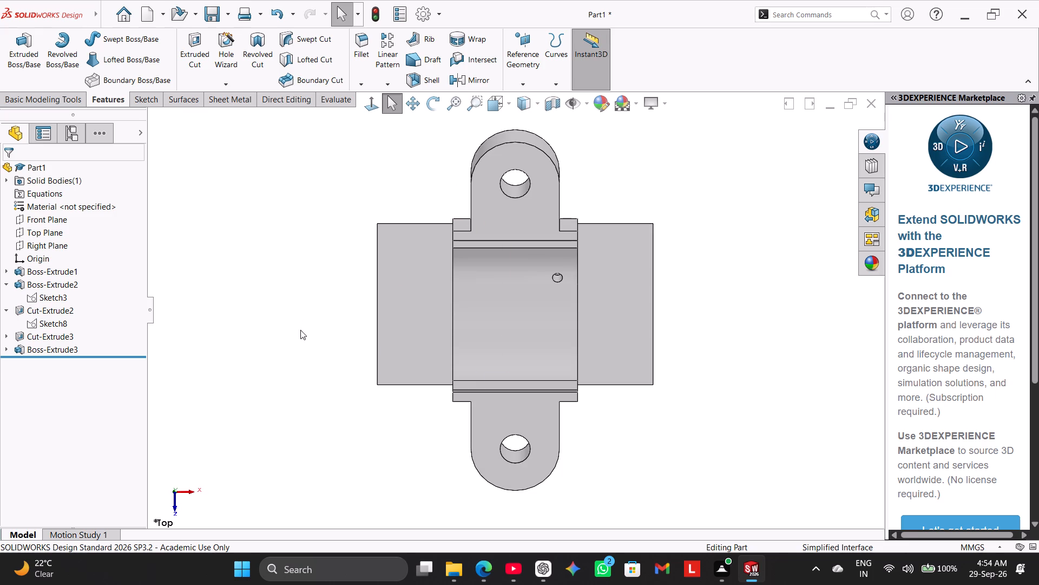
{"action": "right_click_drag", "start_coordinate": [249, 363], "coordinate": [355, 262]}
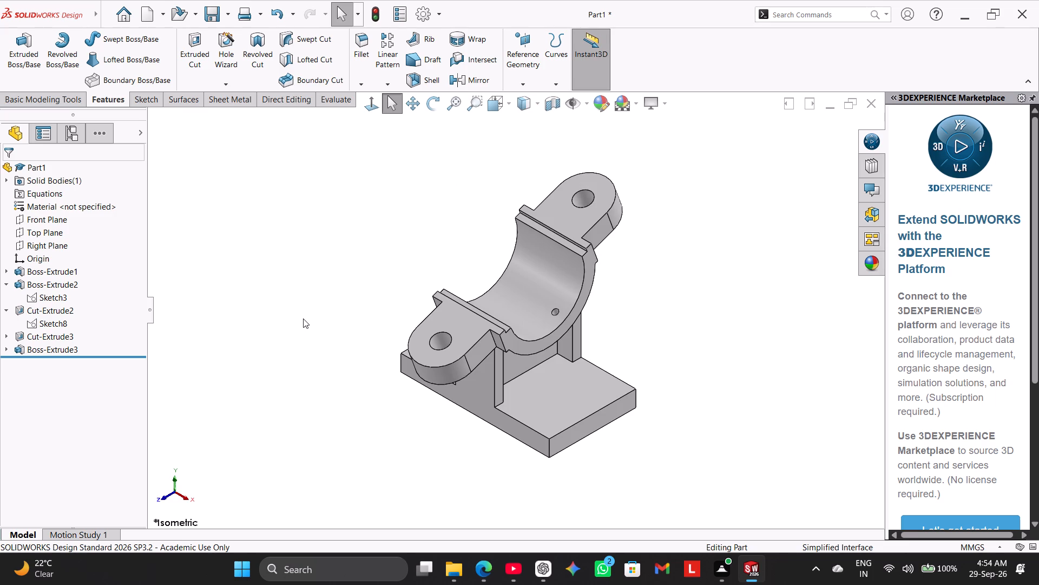
{"action": "left_click", "coordinate": [366, 57]}
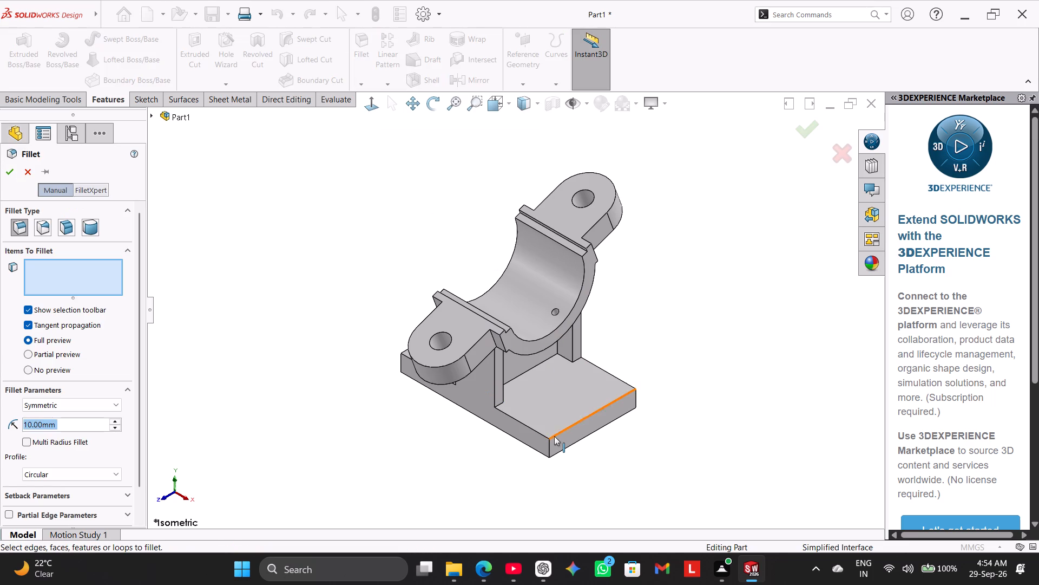
{"action": "left_click", "coordinate": [549, 447]}
{"action": "left_click", "coordinate": [579, 417]}
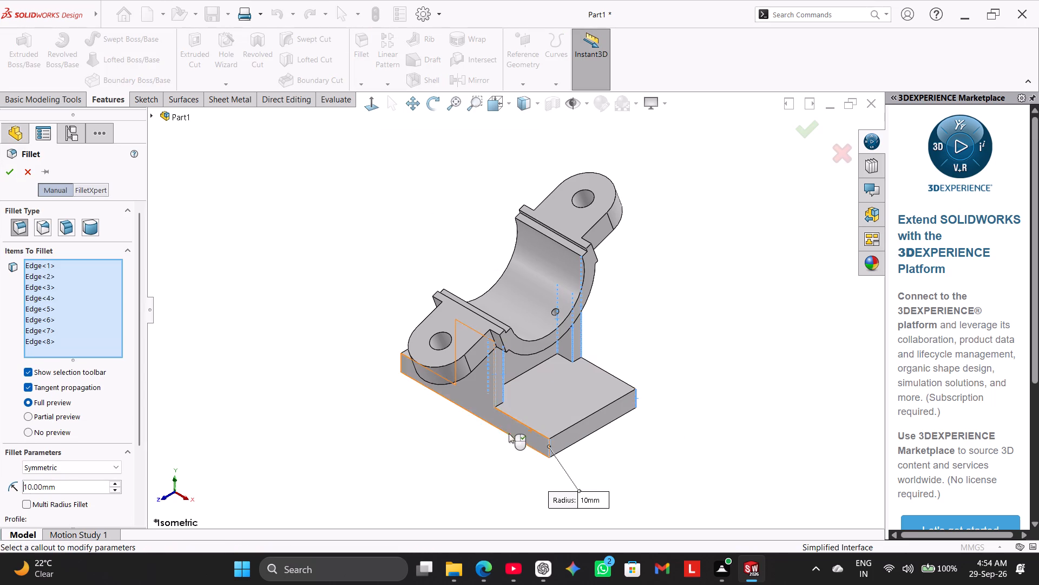
{"action": "right_click", "coordinate": [83, 292]}
{"action": "left_click", "coordinate": [106, 300]}
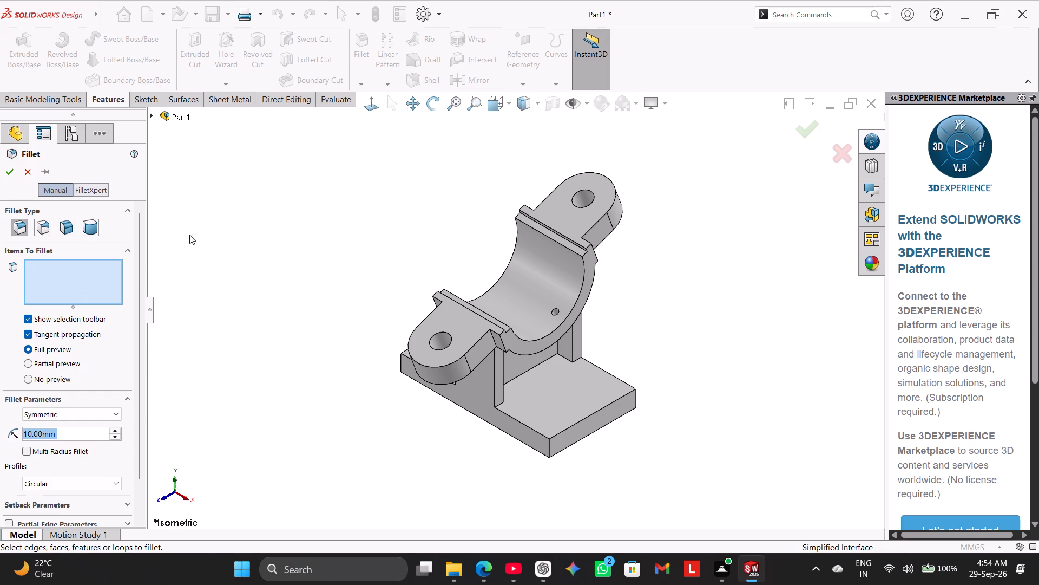
{"action": "left_click", "coordinate": [549, 451]}
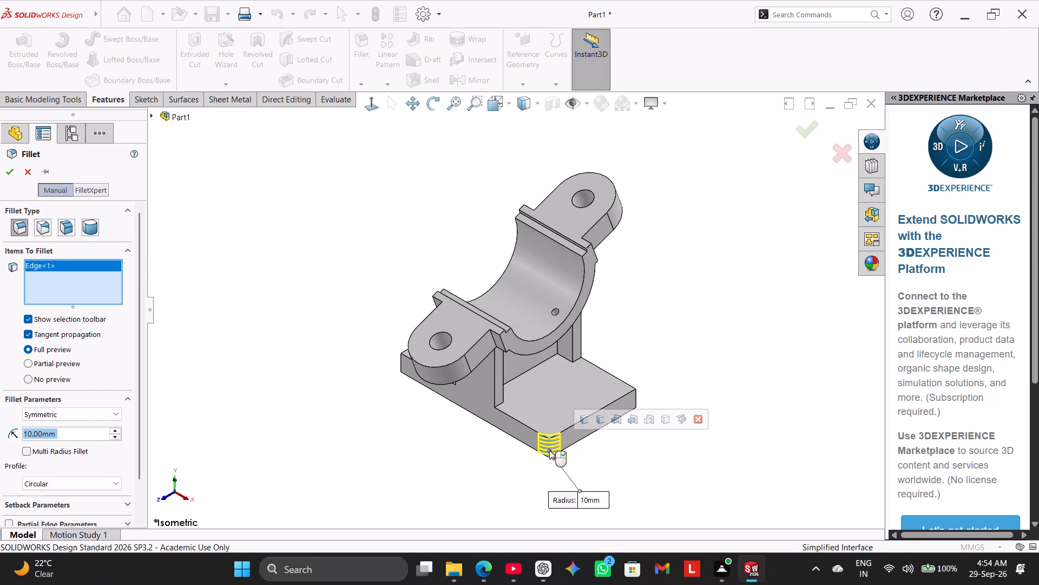
{"action": "left_click", "coordinate": [601, 420]}
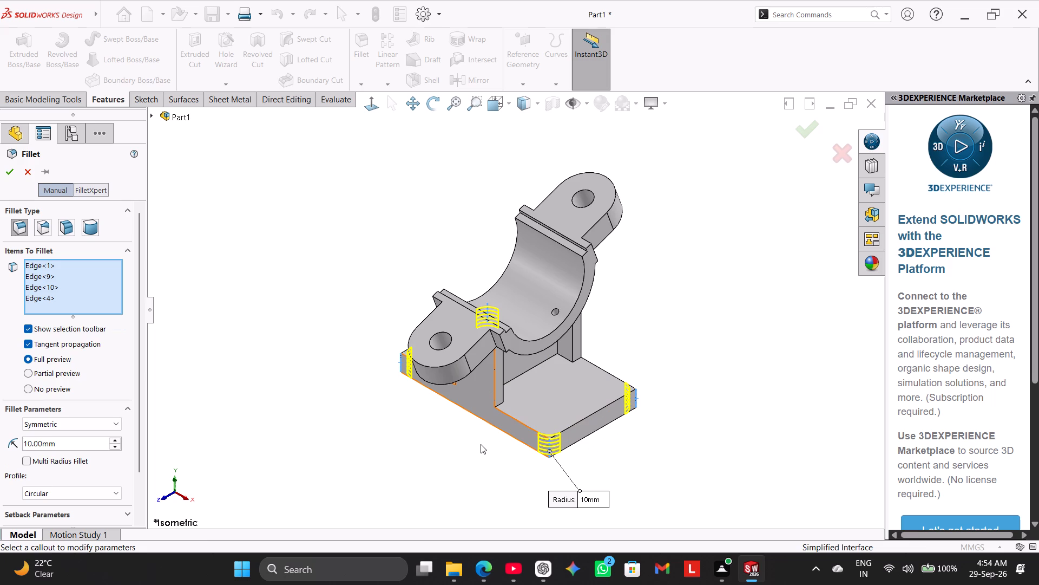
{"action": "type", "text": "16"}
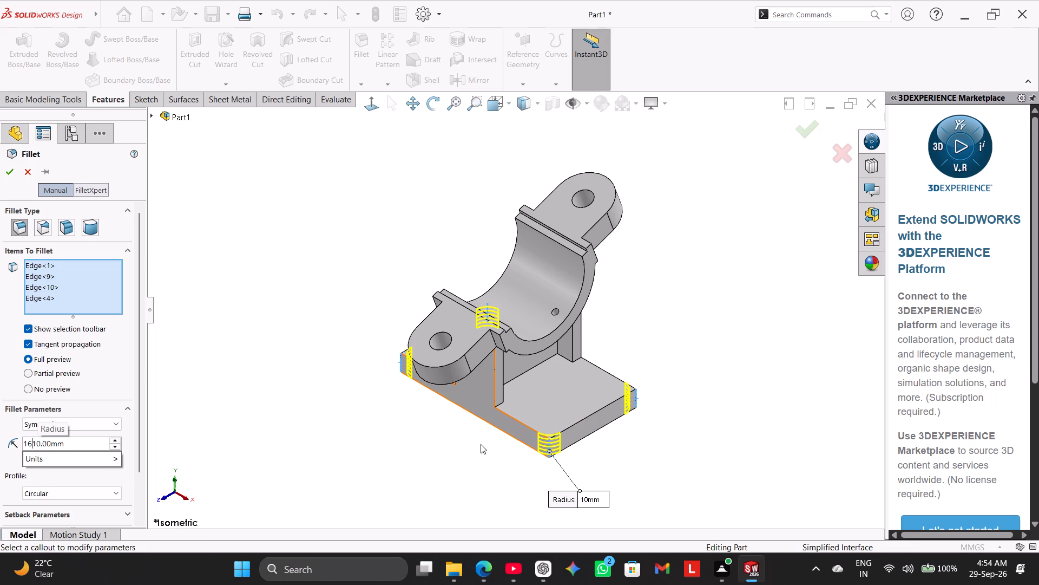
{"action": "key", "text": "ctrl+a"}
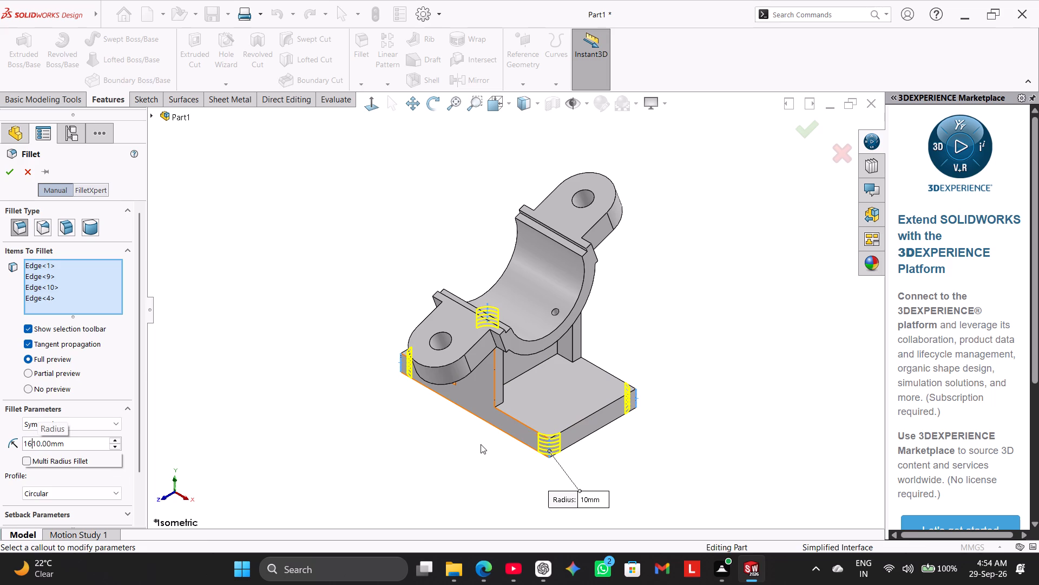
{"action": "type", "text": "16"}
{"action": "key", "text": "Return"}
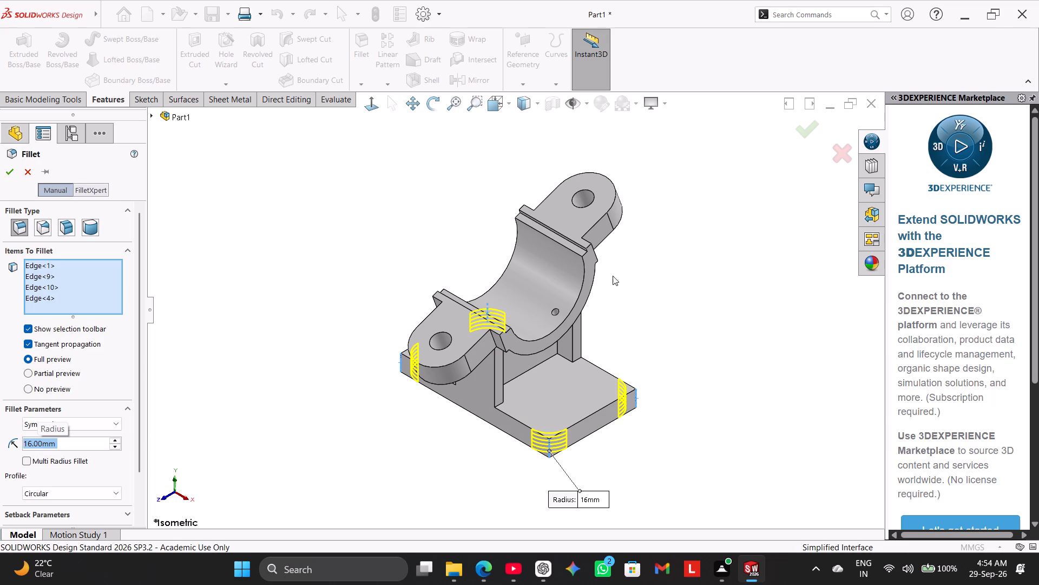
{"action": "left_click", "coordinate": [3, 172]}
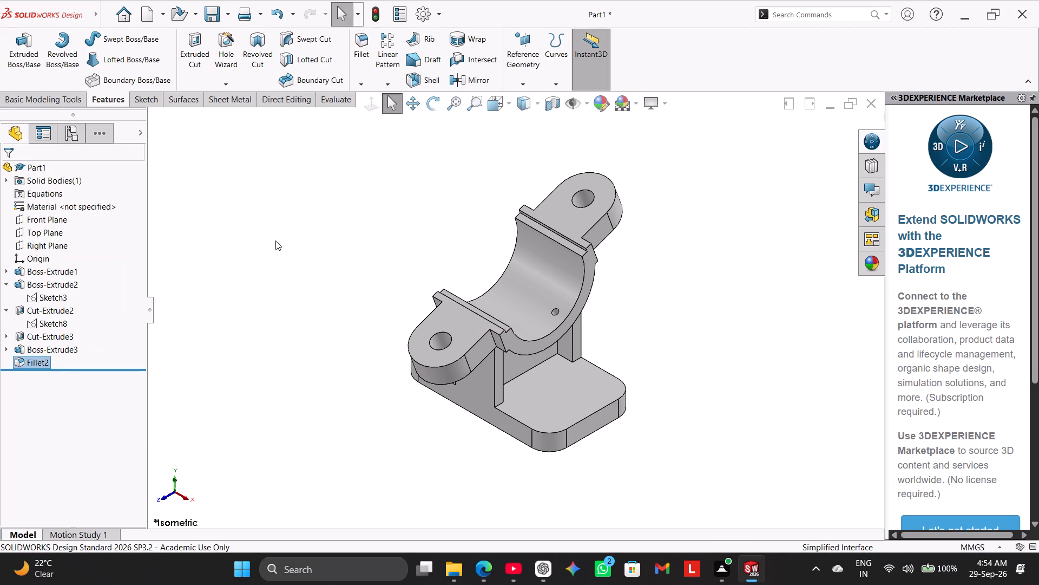
{"action": "left_click", "coordinate": [277, 240]}
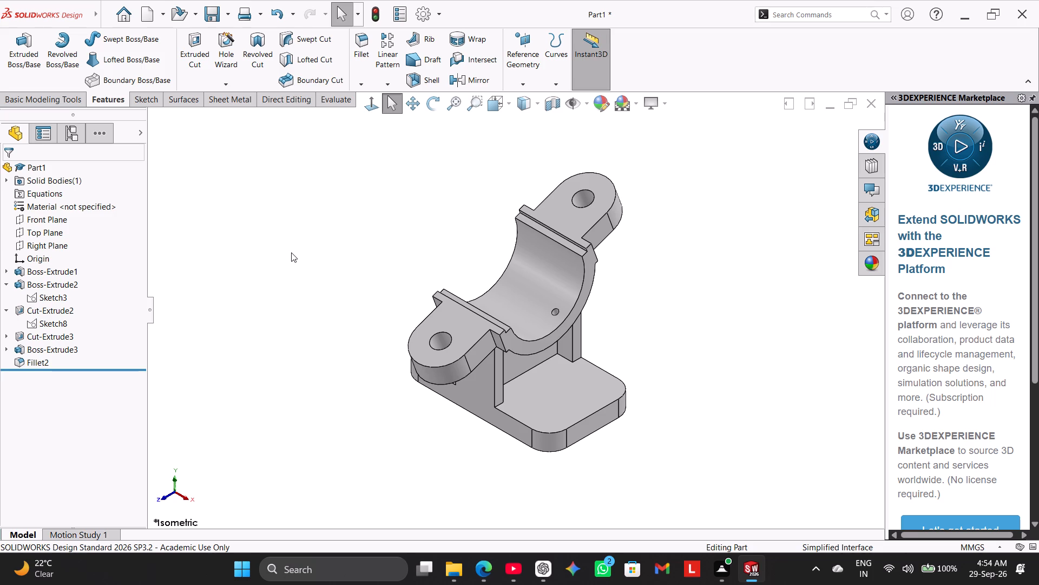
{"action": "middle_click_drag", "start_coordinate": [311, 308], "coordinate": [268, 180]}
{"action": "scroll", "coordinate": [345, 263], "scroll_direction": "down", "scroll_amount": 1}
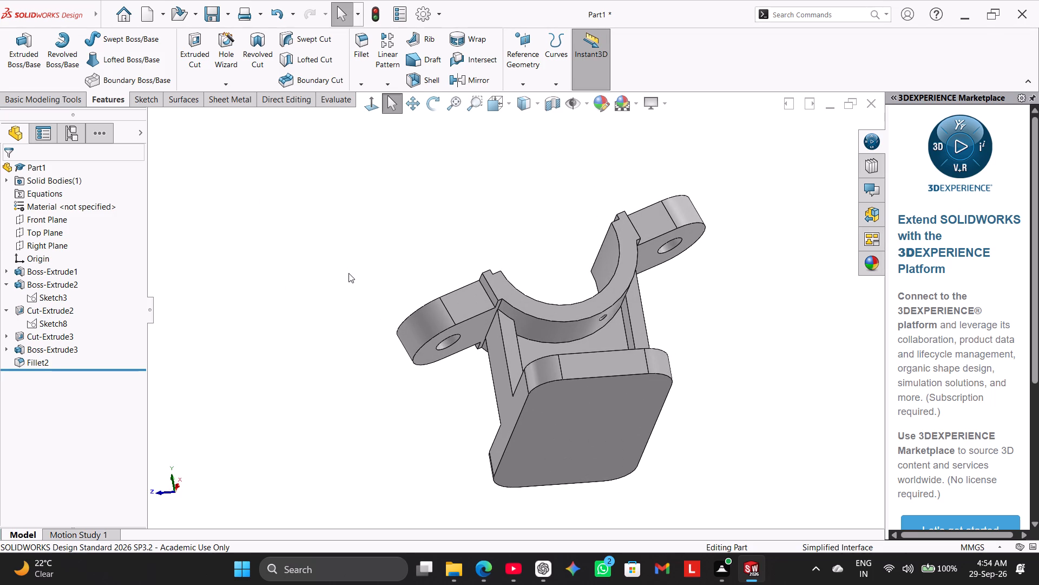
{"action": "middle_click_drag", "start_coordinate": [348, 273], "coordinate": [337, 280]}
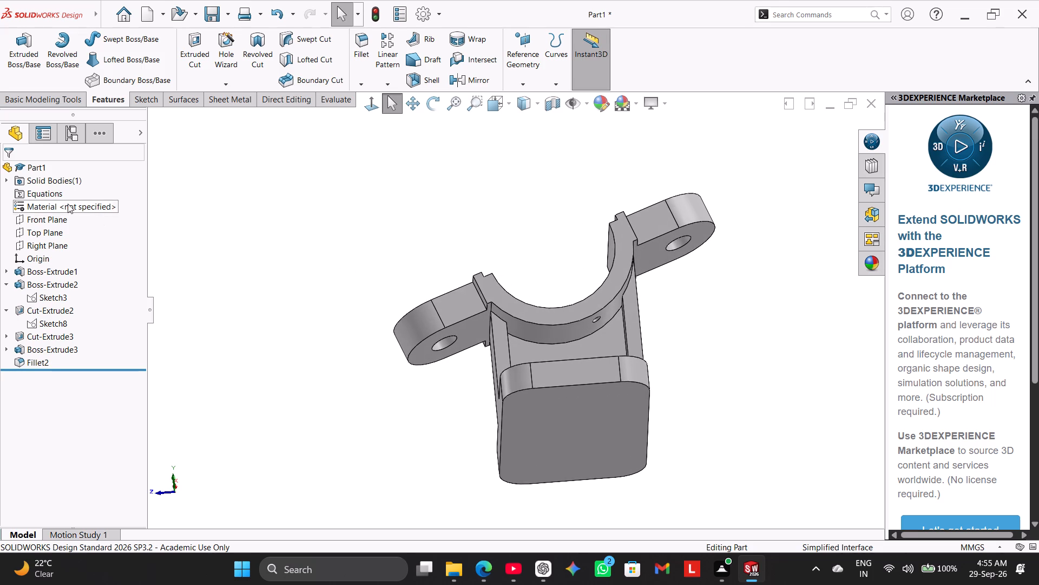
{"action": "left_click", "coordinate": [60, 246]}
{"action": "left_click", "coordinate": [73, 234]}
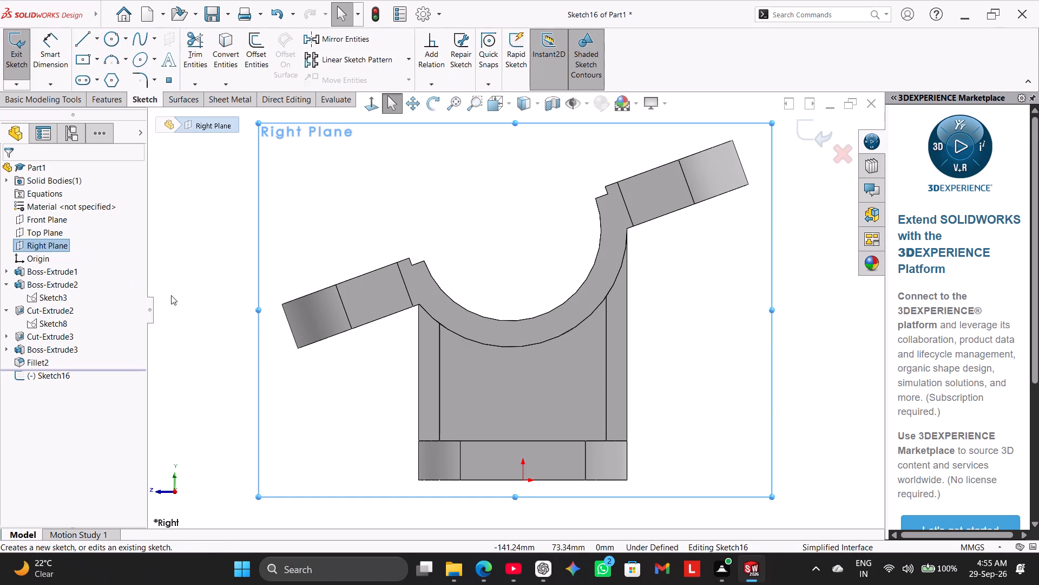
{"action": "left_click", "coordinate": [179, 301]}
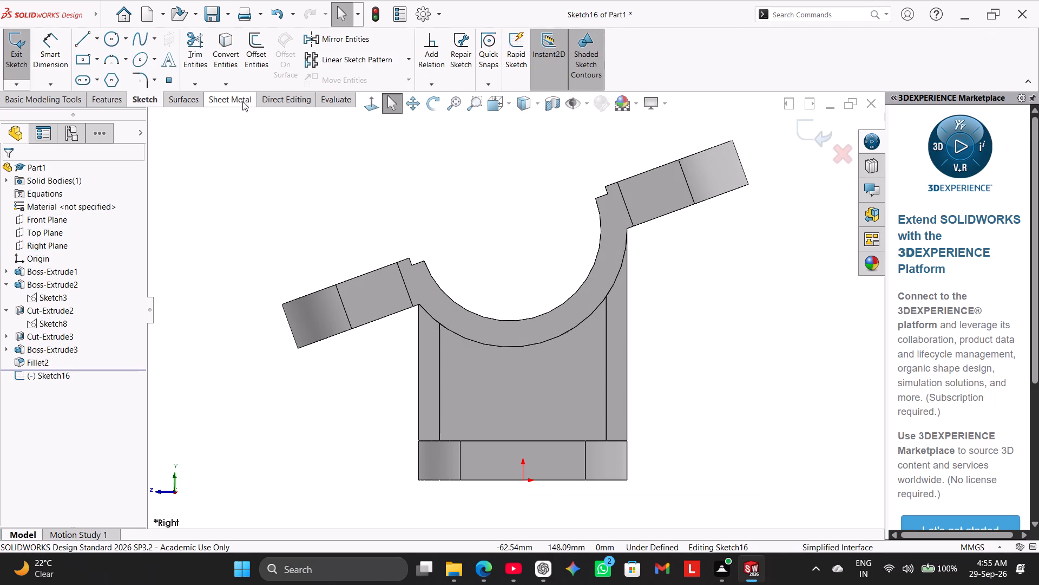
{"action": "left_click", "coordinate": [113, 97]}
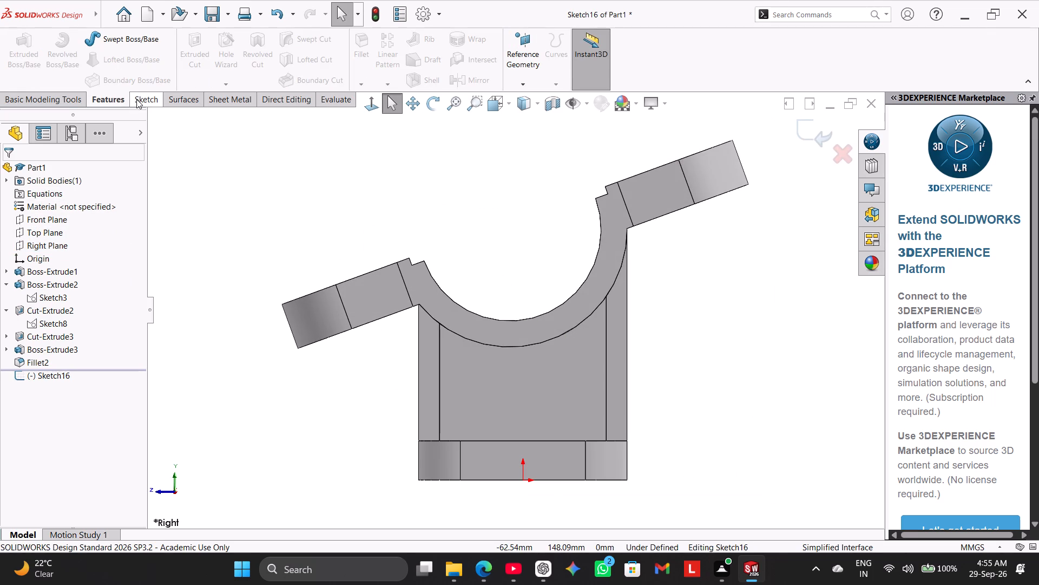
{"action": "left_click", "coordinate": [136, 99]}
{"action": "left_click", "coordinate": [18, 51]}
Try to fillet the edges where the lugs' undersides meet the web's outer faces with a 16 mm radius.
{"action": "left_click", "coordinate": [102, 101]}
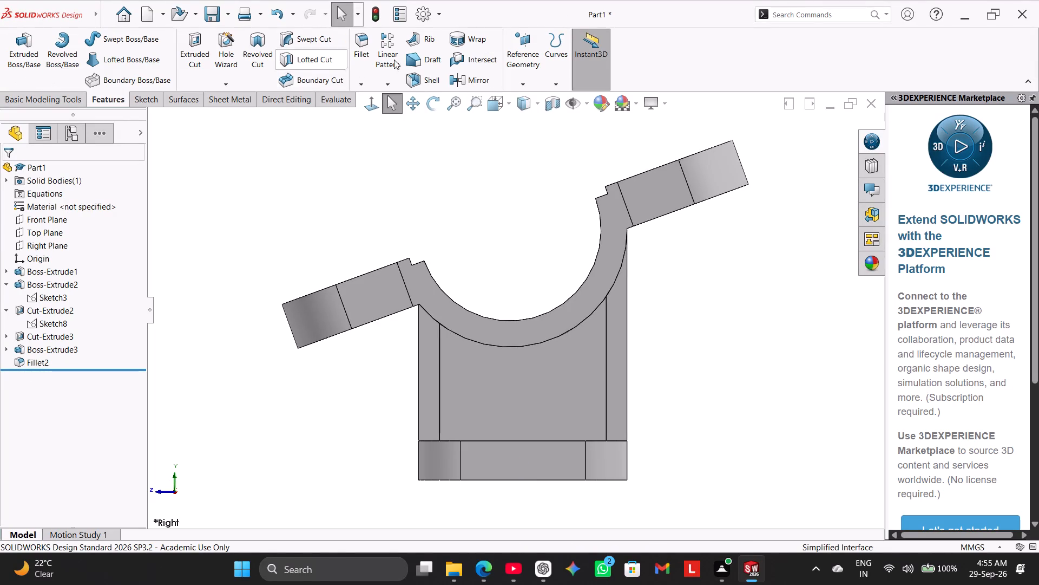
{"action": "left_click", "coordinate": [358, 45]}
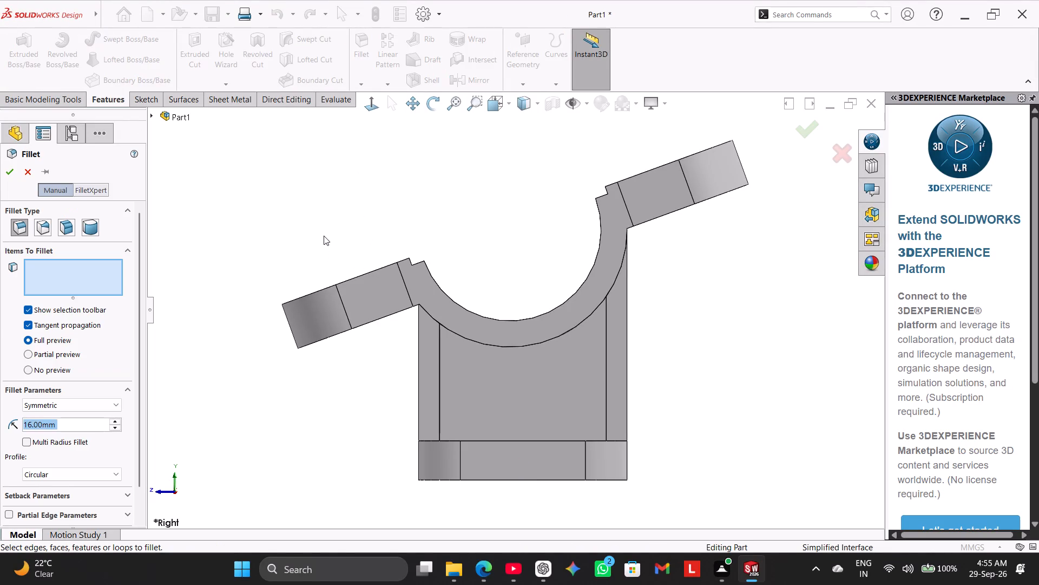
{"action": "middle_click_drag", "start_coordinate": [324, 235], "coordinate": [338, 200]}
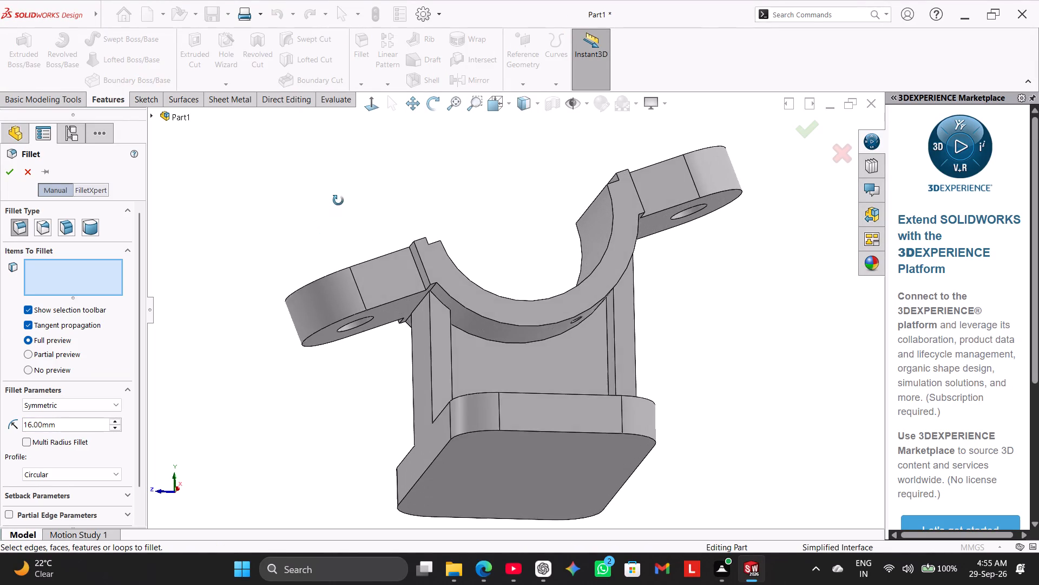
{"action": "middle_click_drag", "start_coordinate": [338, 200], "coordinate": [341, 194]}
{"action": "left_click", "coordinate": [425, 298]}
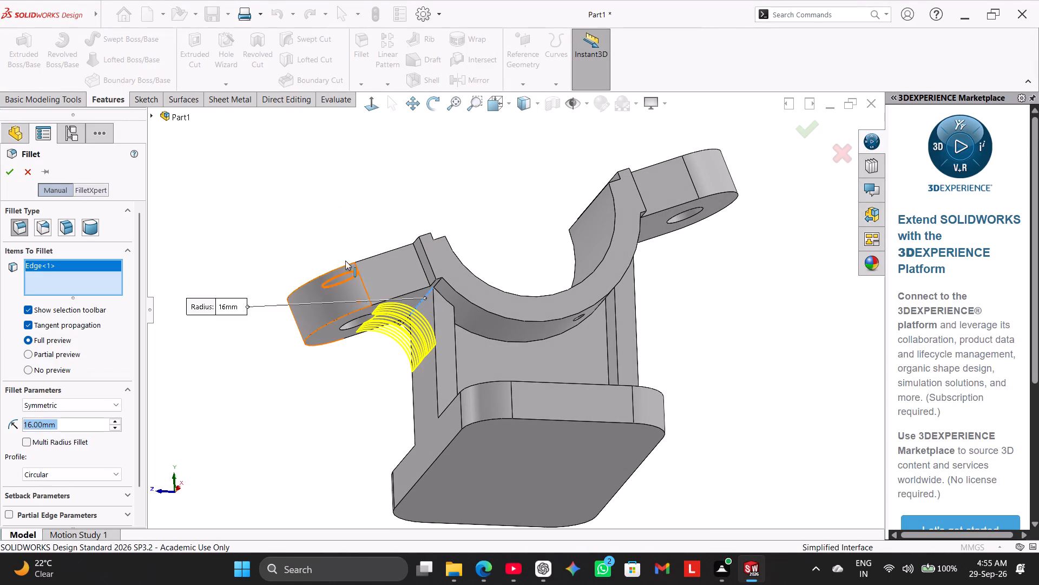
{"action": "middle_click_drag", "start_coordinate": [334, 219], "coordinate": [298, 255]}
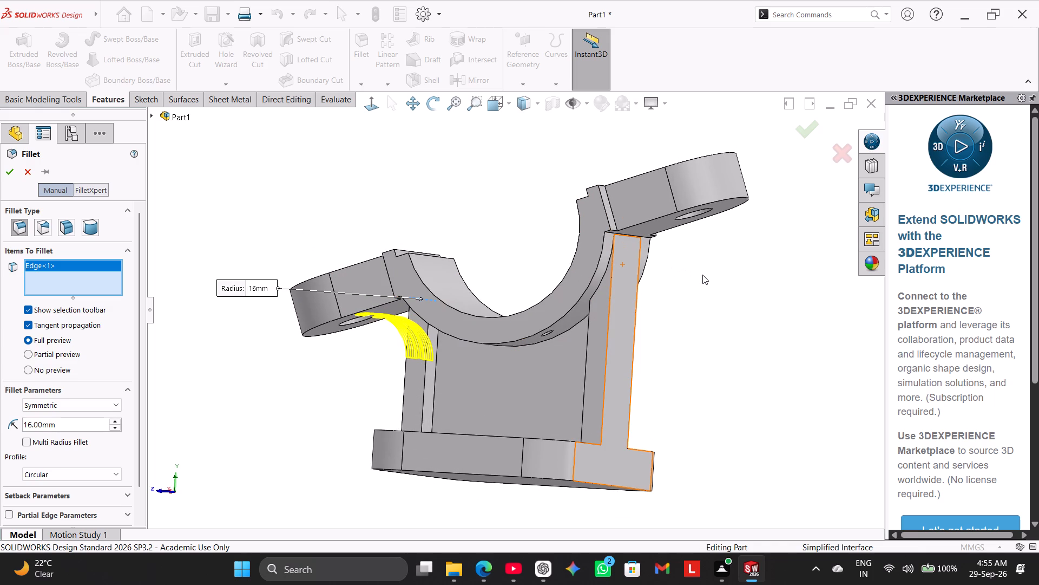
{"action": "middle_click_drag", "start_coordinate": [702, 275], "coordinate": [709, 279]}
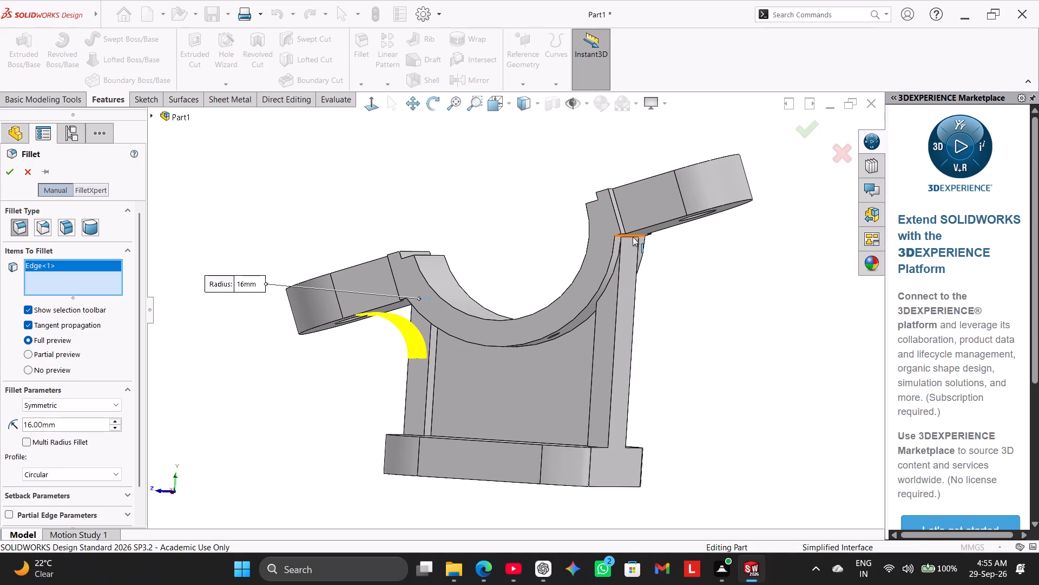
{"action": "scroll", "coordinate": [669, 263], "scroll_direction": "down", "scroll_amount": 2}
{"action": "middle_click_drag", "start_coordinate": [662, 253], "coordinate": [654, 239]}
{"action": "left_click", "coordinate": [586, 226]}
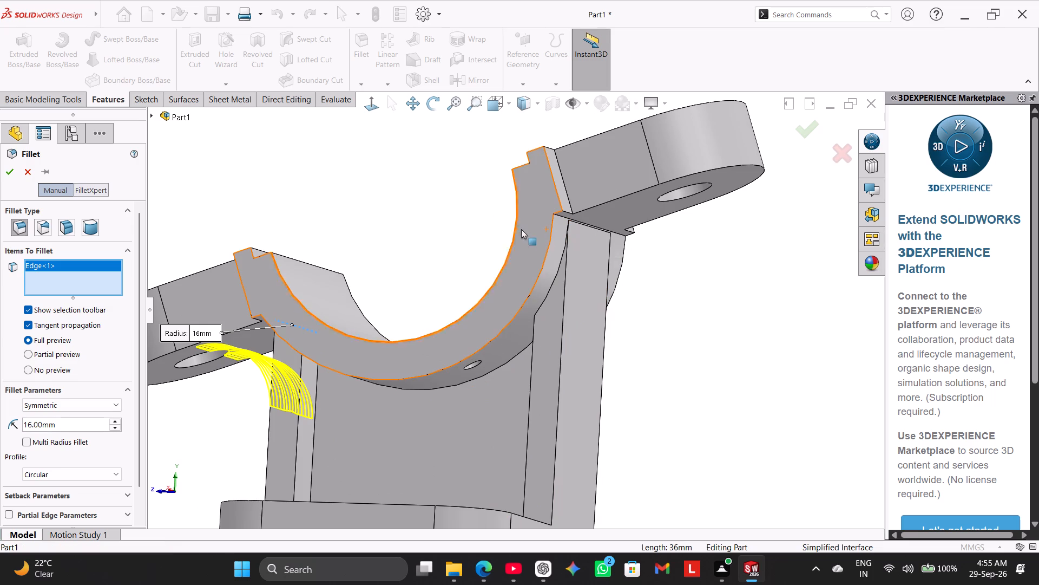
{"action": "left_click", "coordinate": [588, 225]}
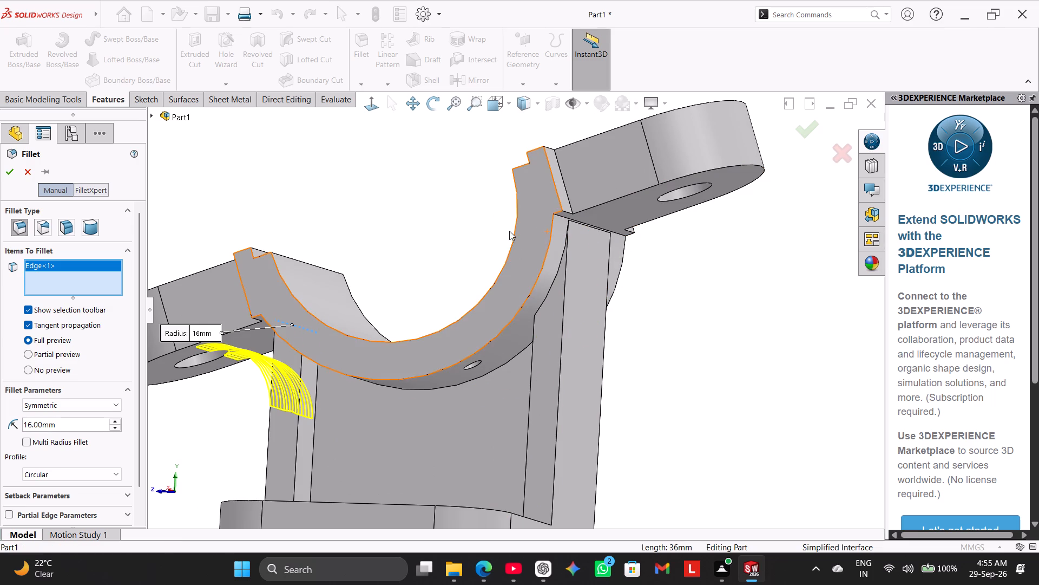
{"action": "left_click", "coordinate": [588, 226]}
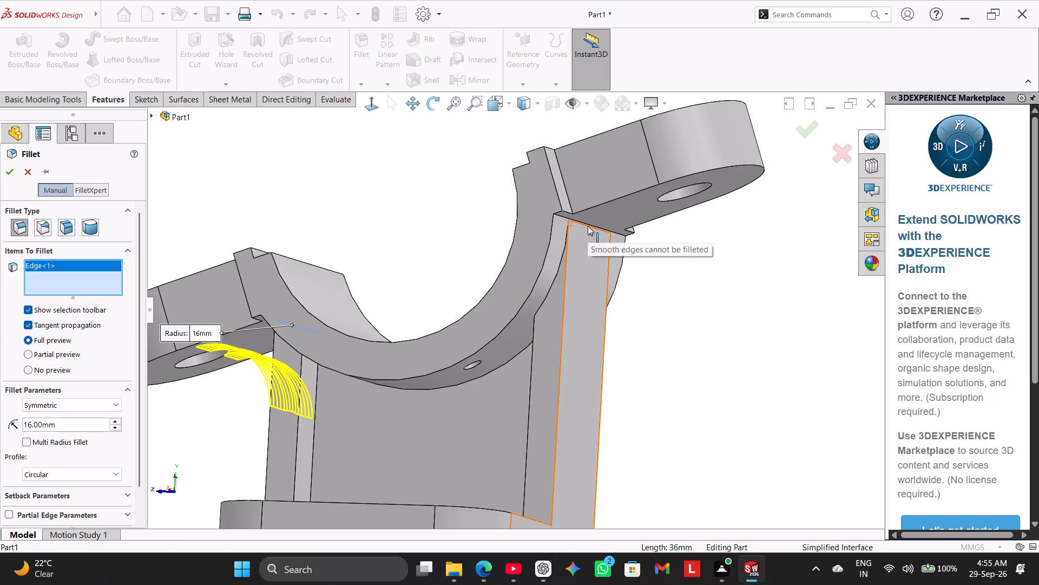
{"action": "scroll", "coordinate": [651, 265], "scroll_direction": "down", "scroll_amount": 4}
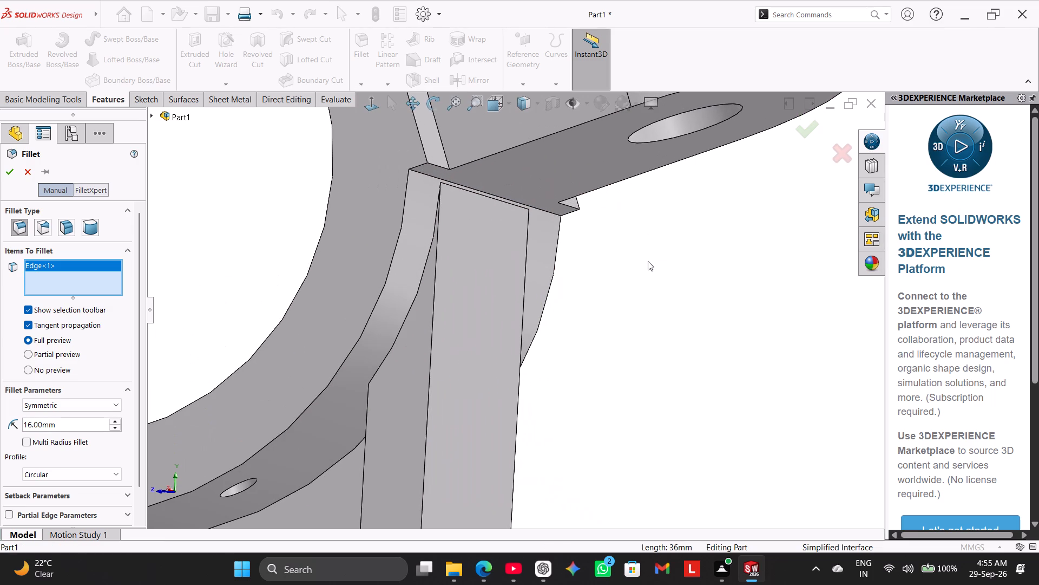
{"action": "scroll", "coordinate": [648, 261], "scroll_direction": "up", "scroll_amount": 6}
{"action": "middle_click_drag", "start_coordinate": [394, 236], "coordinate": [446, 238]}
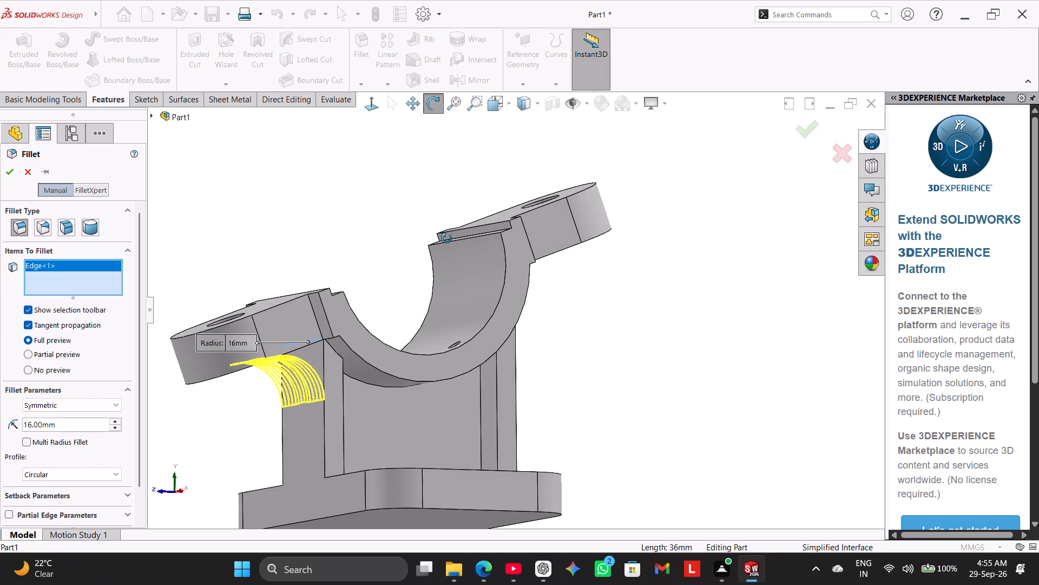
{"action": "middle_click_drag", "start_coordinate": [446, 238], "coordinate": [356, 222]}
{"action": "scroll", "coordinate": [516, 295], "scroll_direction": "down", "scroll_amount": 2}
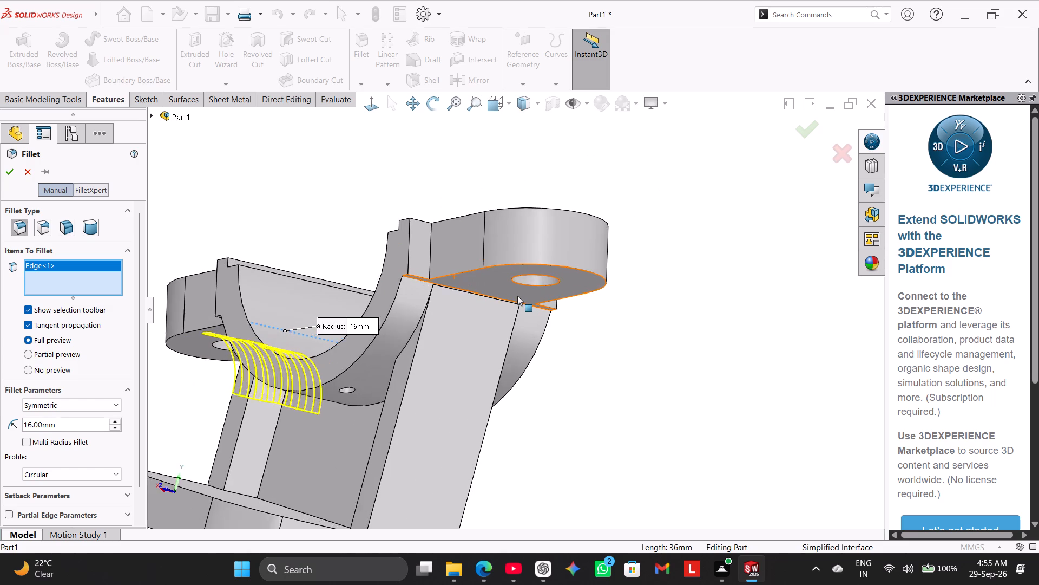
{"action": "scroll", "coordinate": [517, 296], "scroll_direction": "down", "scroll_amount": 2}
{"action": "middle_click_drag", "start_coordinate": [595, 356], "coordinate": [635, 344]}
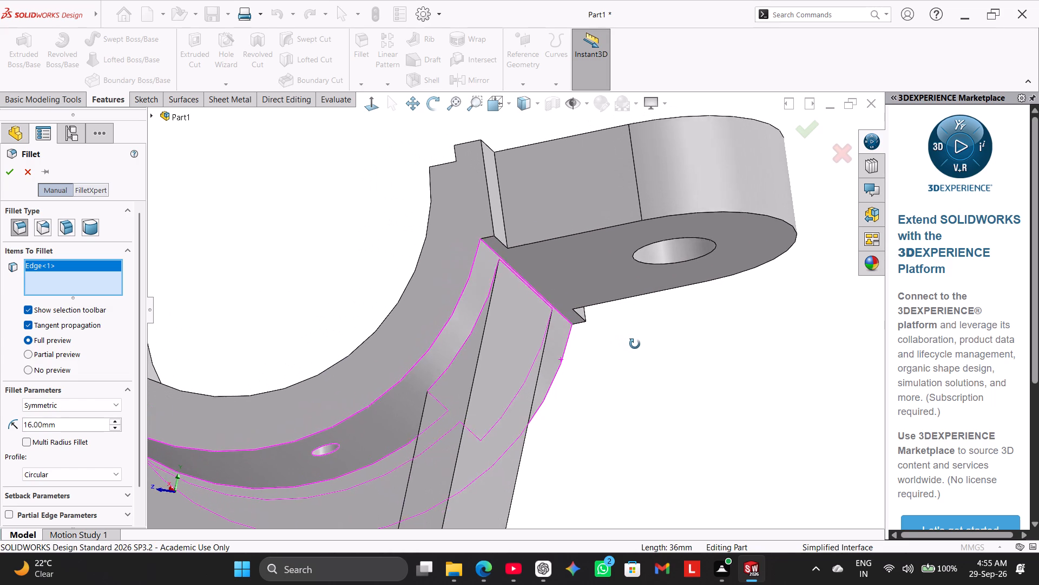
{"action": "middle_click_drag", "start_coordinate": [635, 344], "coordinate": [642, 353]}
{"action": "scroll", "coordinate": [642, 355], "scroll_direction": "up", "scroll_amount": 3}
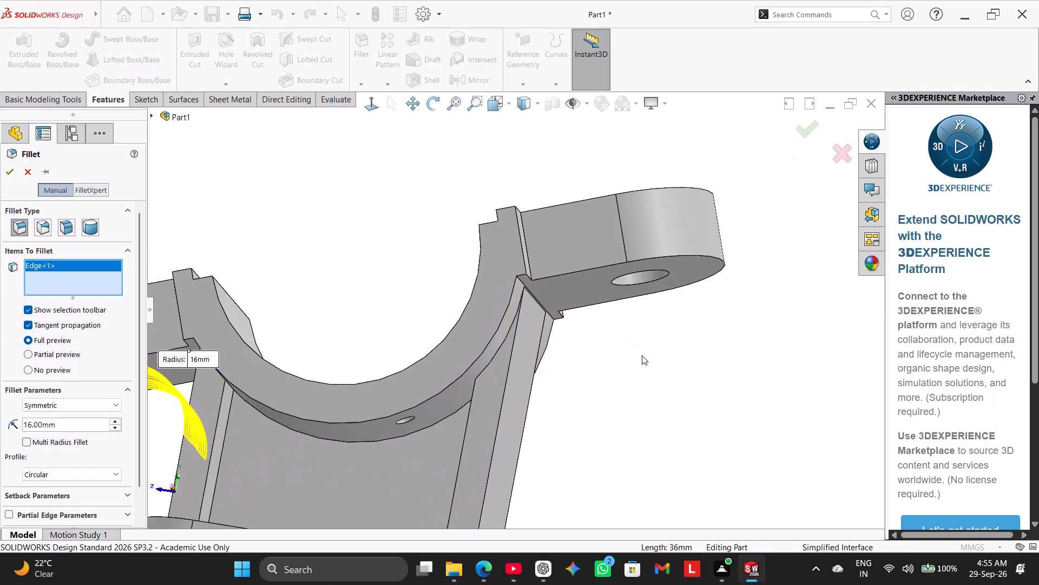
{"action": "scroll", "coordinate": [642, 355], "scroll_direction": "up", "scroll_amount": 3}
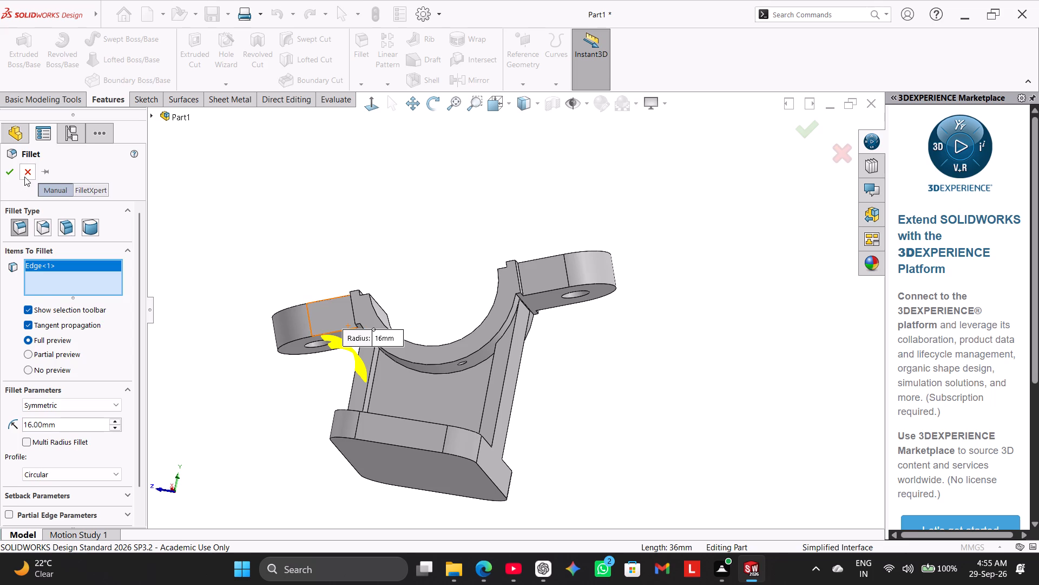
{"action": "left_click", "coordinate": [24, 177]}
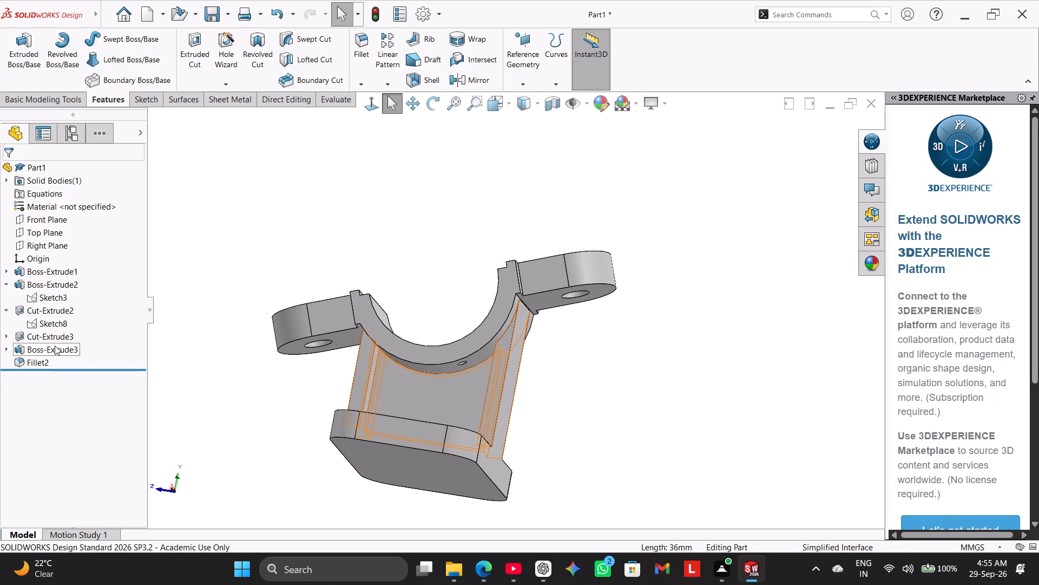
Delete the web extrusion Boss-Extrude3 but keep its I-shaped sketch.
{"action": "right_click", "coordinate": [55, 346]}
{"action": "left_click", "coordinate": [96, 409]}
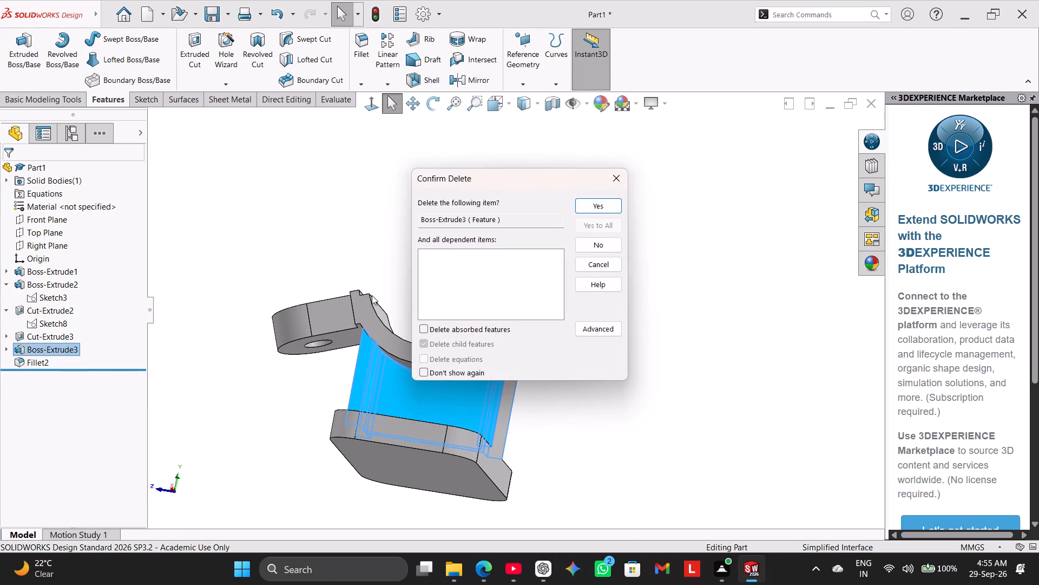
{"action": "left_click", "coordinate": [584, 208]}
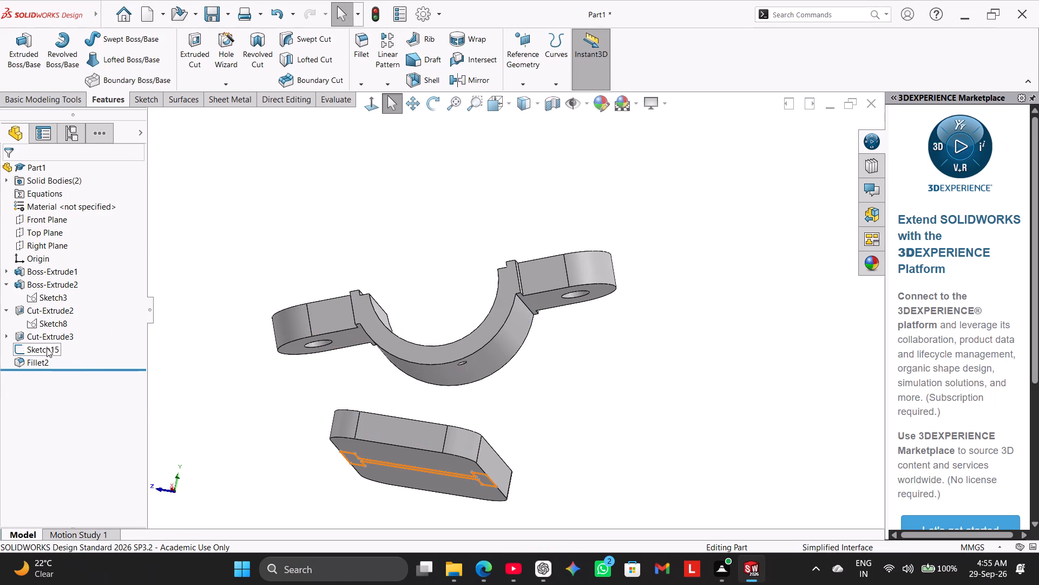
Start a boss extrusion of the I-shaped web sketch (Sketch15), set Up To Surface with the higher lug's underside as the end face.
{"action": "left_click", "coordinate": [47, 348]}
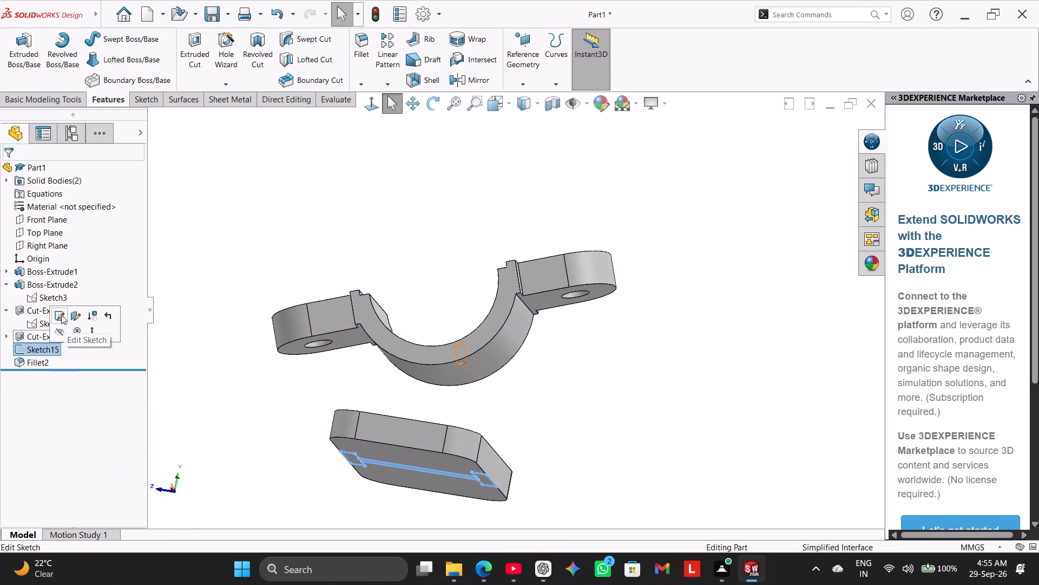
{"action": "left_click", "coordinate": [60, 315]}
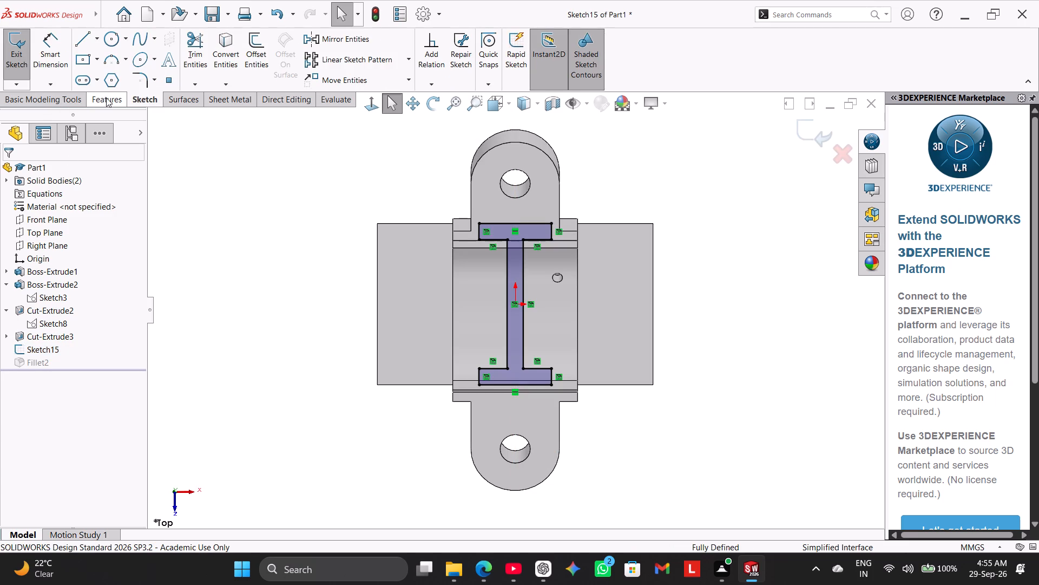
{"action": "left_click", "coordinate": [107, 97]}
{"action": "left_click", "coordinate": [25, 50]}
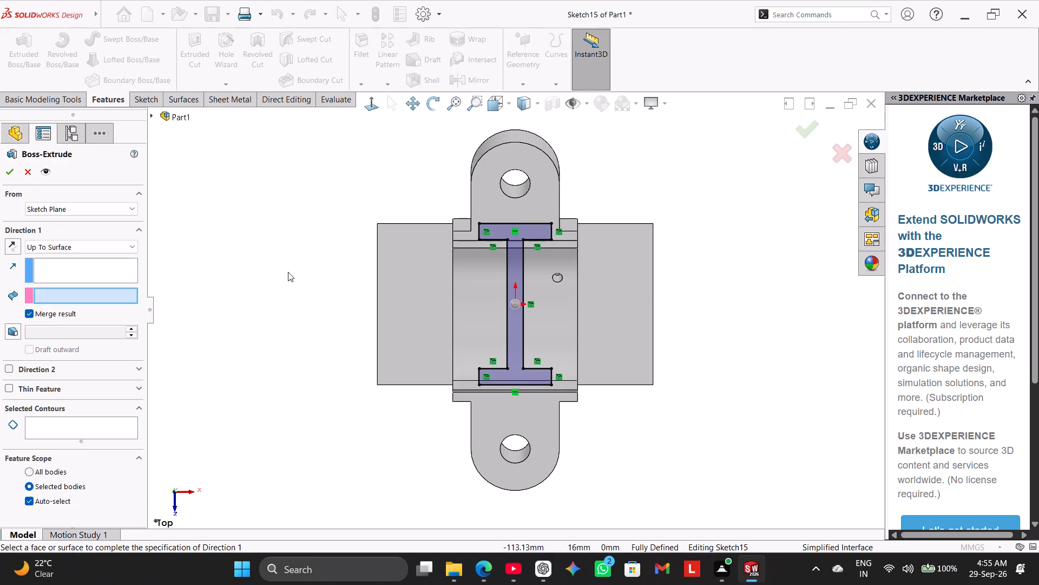
{"action": "middle_click_drag", "start_coordinate": [288, 274], "coordinate": [267, 225]}
{"action": "middle_click_drag", "start_coordinate": [258, 297], "coordinate": [245, 259]}
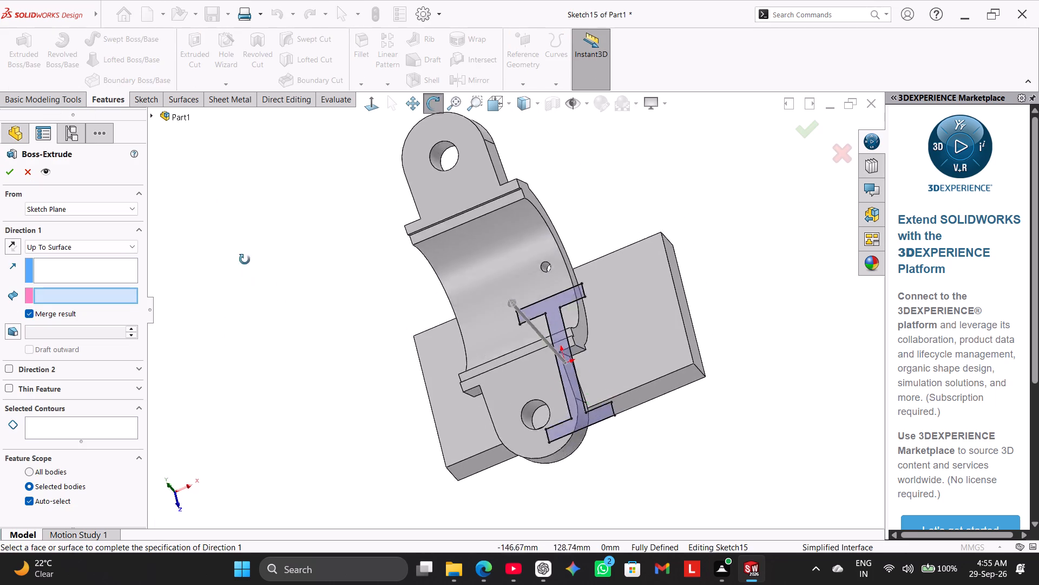
{"action": "middle_click_drag", "start_coordinate": [245, 259], "coordinate": [190, 223]}
{"action": "middle_click_drag", "start_coordinate": [199, 370], "coordinate": [176, 352]}
{"action": "middle_click_drag", "start_coordinate": [262, 320], "coordinate": [219, 363]}
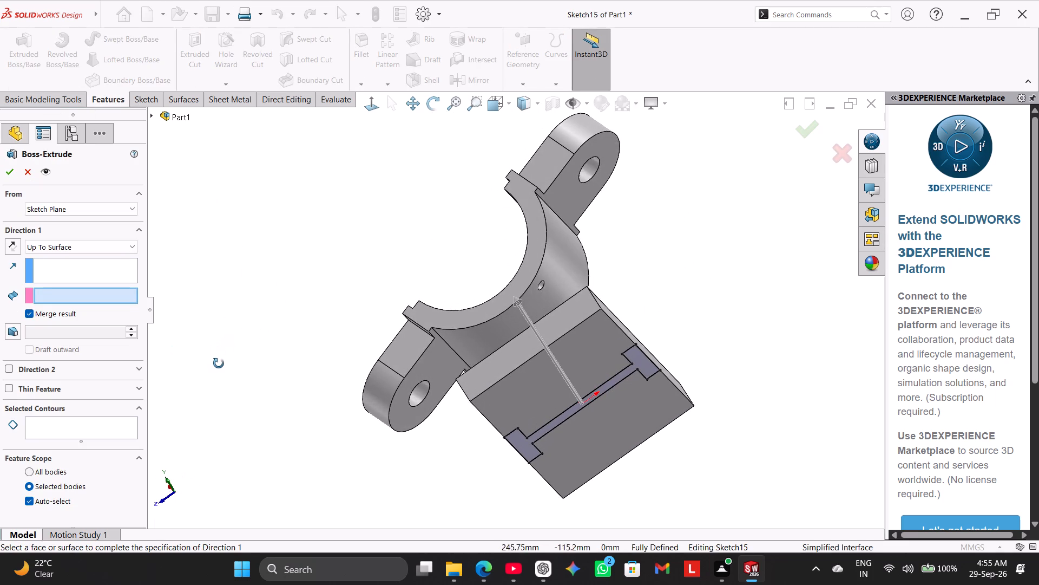
{"action": "middle_click_drag", "start_coordinate": [219, 363], "coordinate": [225, 383]}
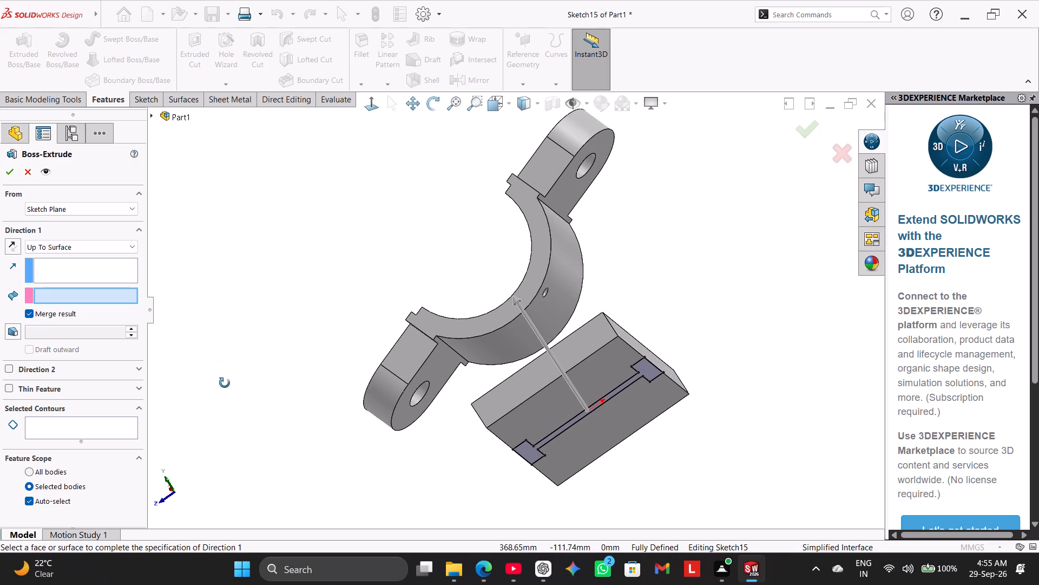
{"action": "middle_click_drag", "start_coordinate": [225, 383], "coordinate": [229, 387]}
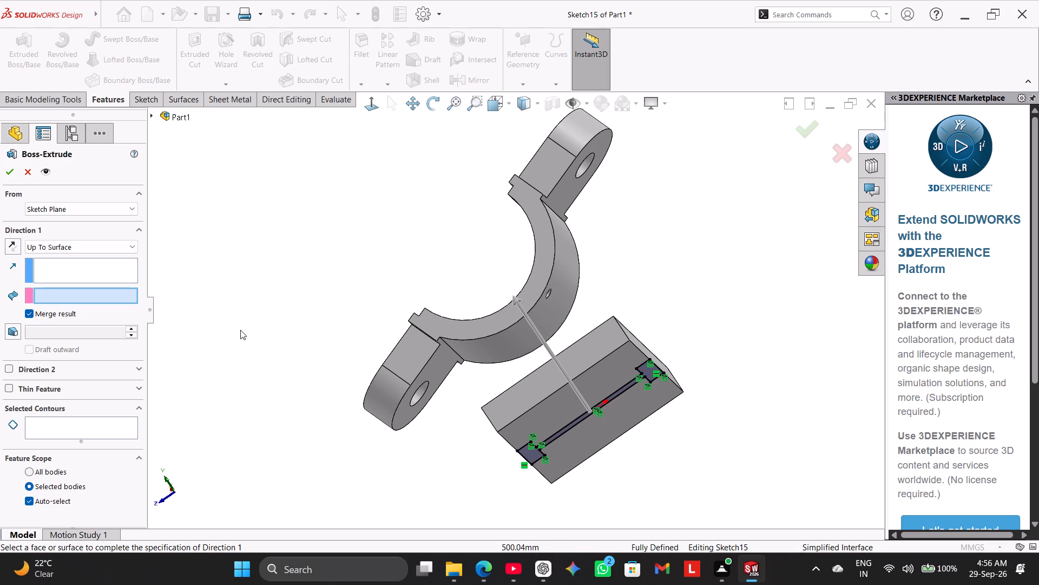
{"action": "left_click", "coordinate": [68, 270]}
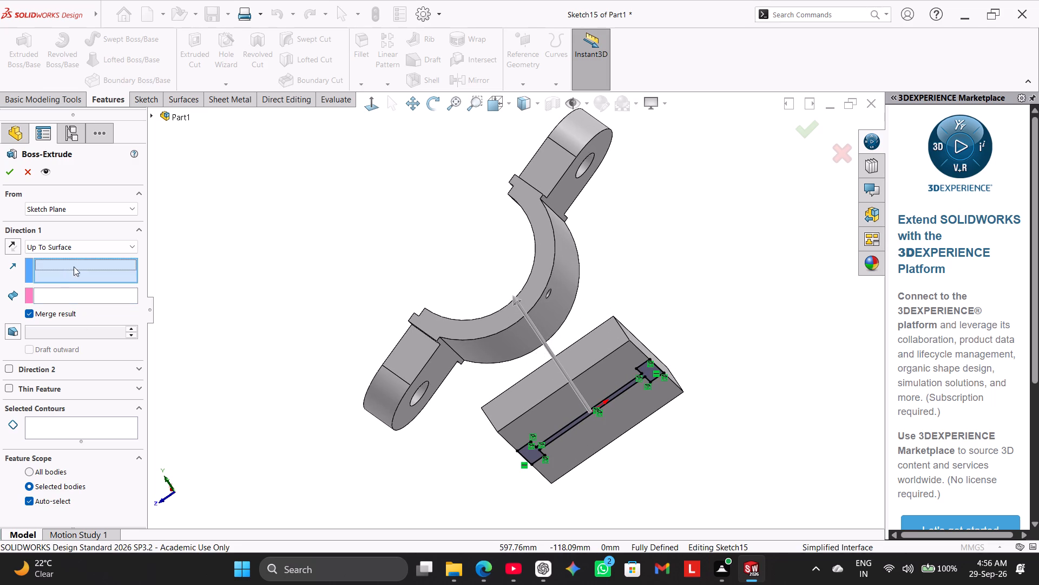
{"action": "left_click", "coordinate": [83, 248]}
{"action": "left_click", "coordinate": [85, 275]}
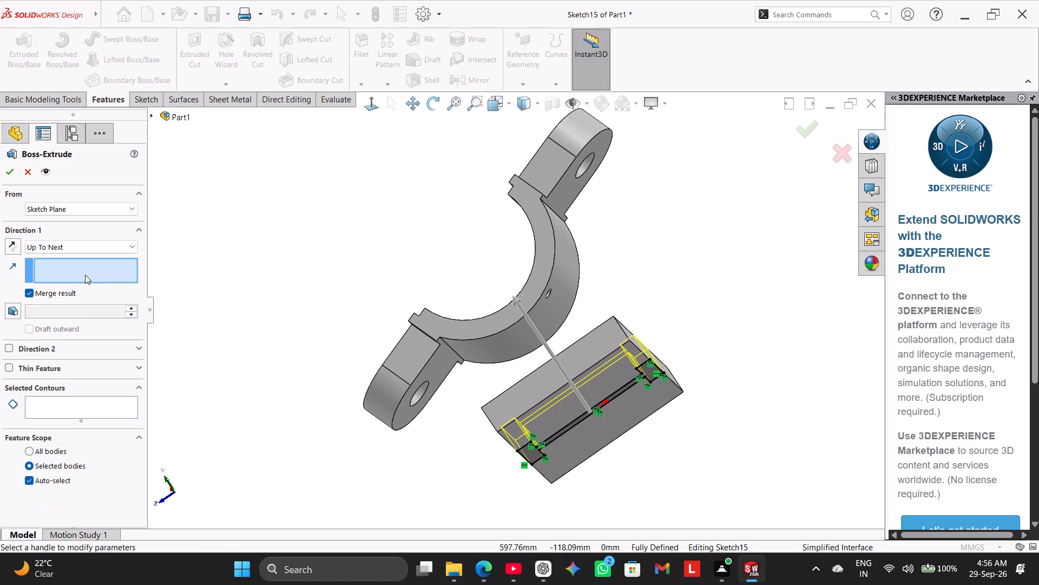
{"action": "left_click", "coordinate": [88, 245]}
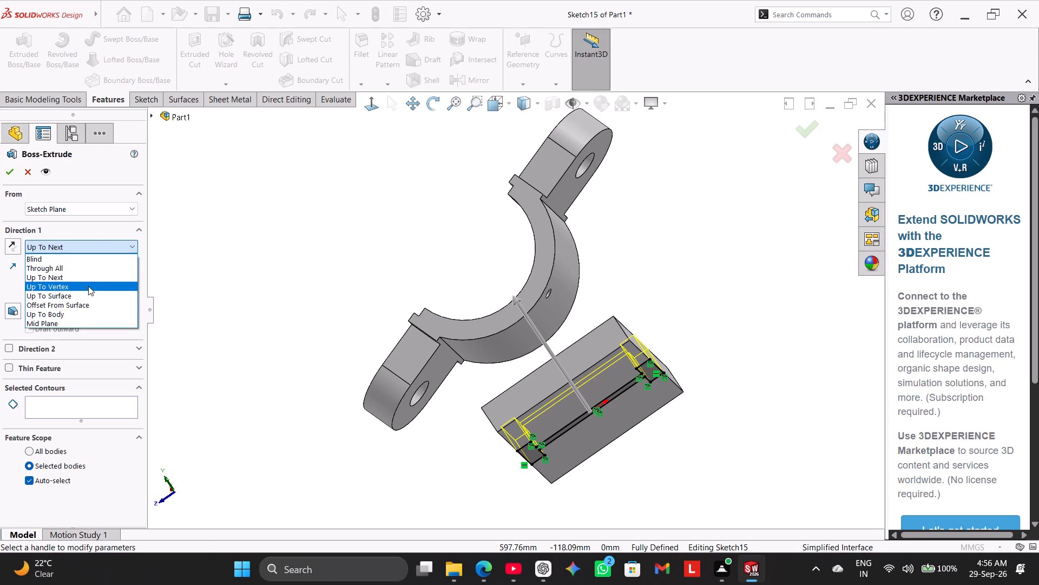
{"action": "left_click", "coordinate": [90, 296]}
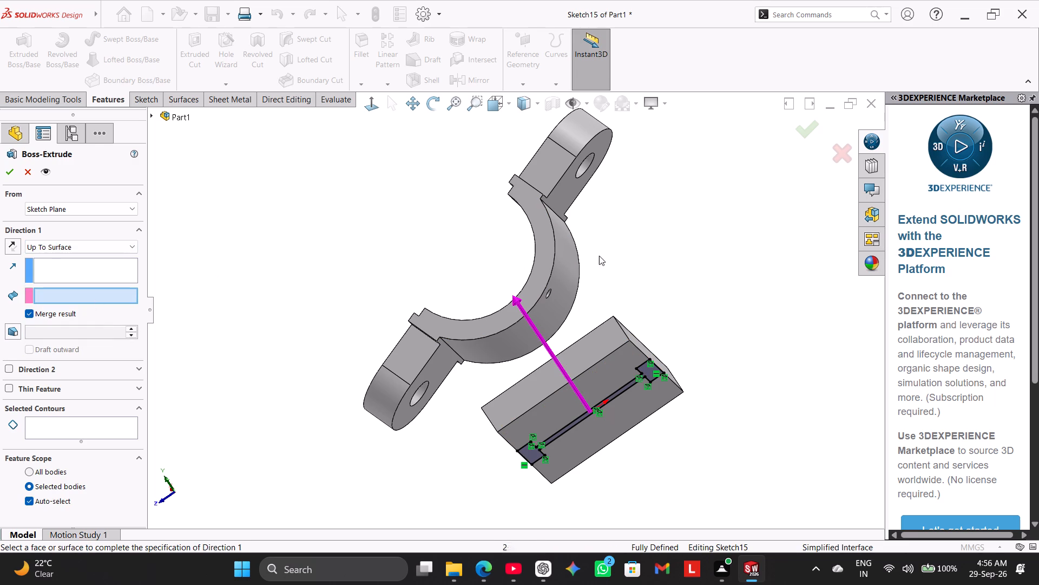
{"action": "left_click", "coordinate": [557, 203]}
{"action": "middle_click_drag", "start_coordinate": [419, 285], "coordinate": [443, 248]}
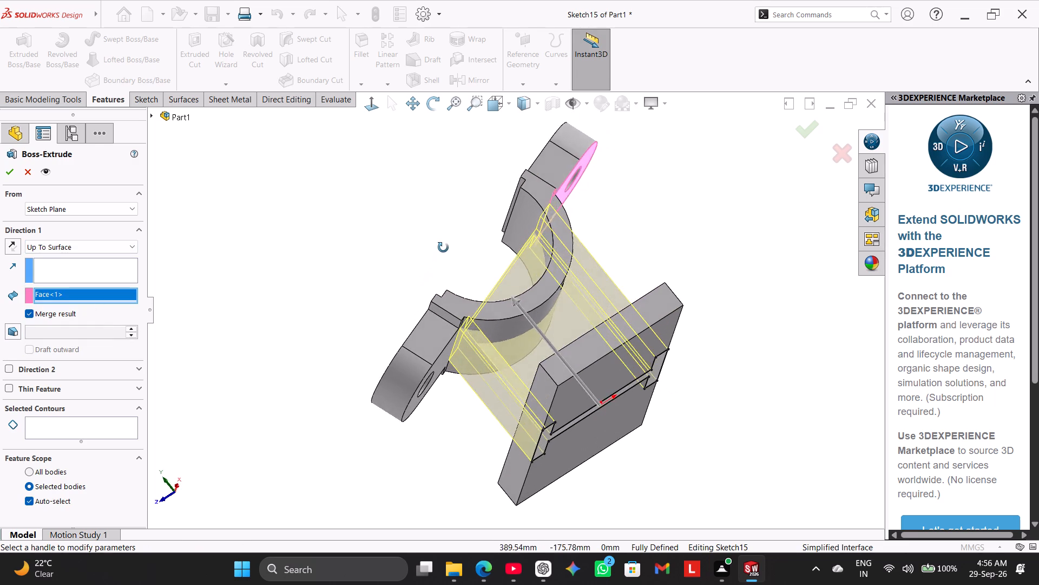
{"action": "middle_click_drag", "start_coordinate": [443, 248], "coordinate": [359, 270]}
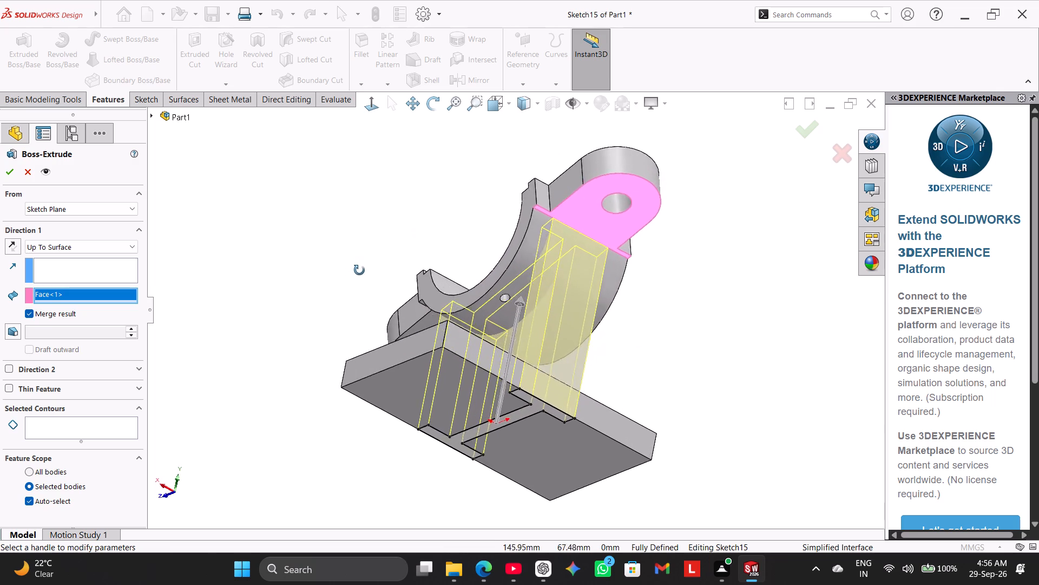
{"action": "middle_click_drag", "start_coordinate": [359, 270], "coordinate": [417, 352]}
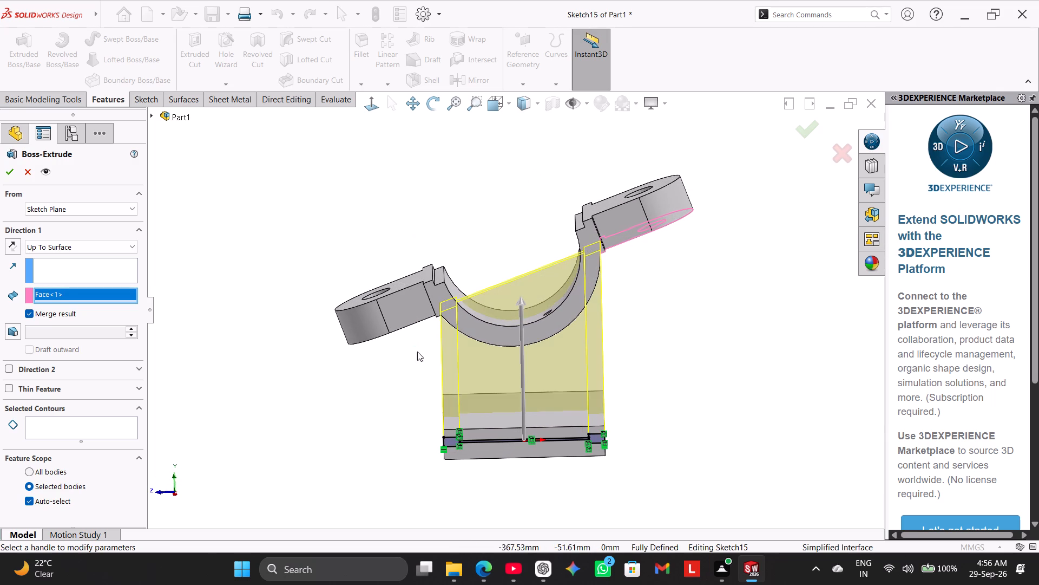
{"action": "middle_click_drag", "start_coordinate": [339, 385], "coordinate": [336, 330]}
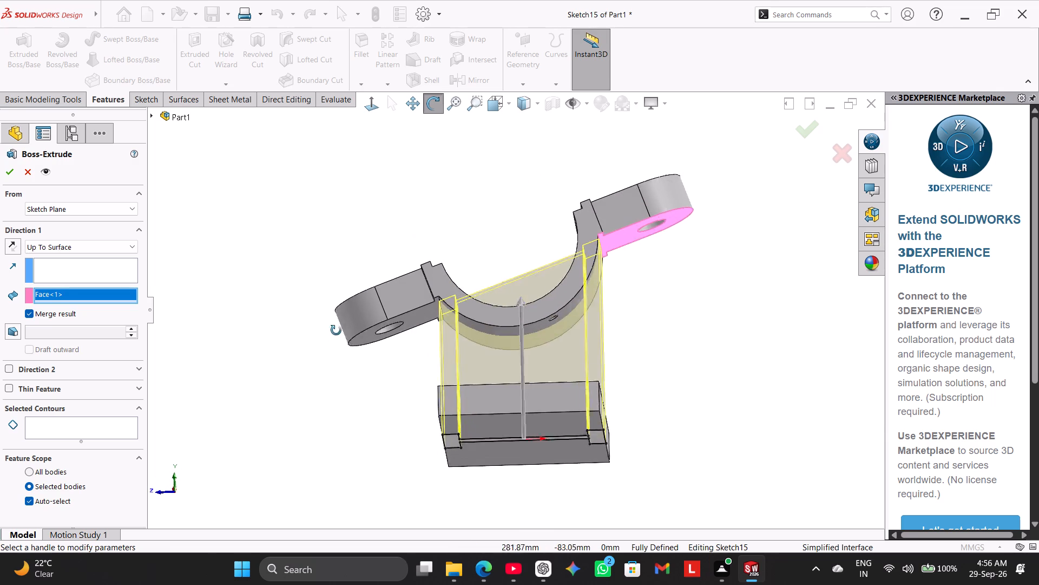
{"action": "middle_click_drag", "start_coordinate": [336, 330], "coordinate": [346, 408]}
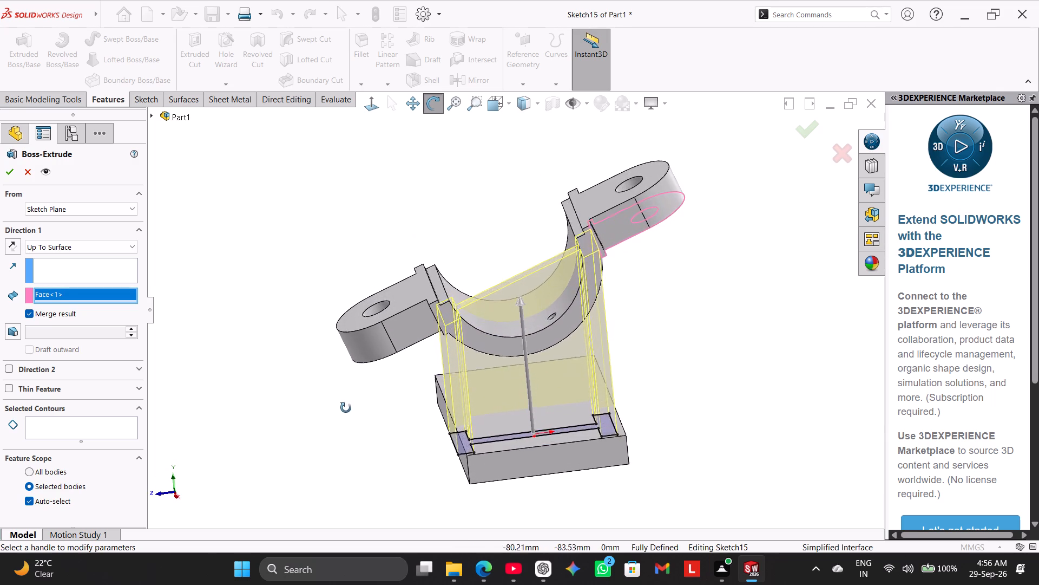
{"action": "middle_click_drag", "start_coordinate": [346, 408], "coordinate": [299, 327]}
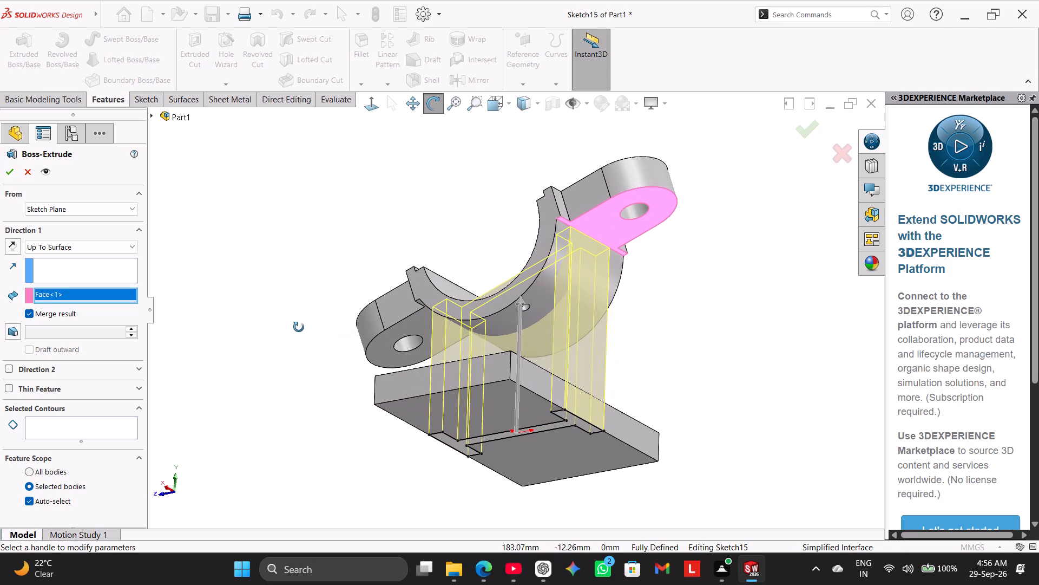
{"action": "middle_click_drag", "start_coordinate": [299, 327], "coordinate": [316, 364]}
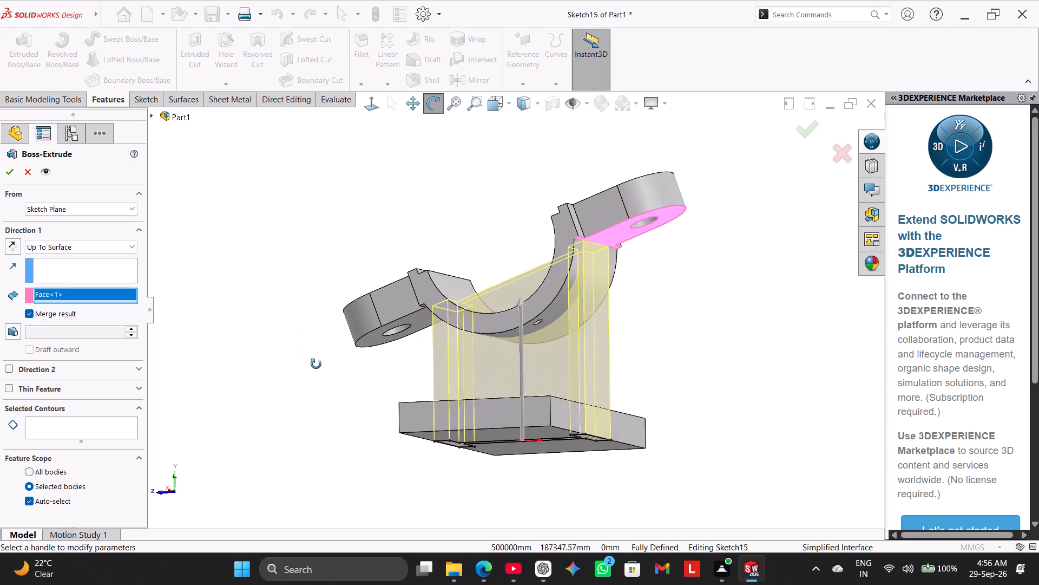
{"action": "middle_click_drag", "start_coordinate": [316, 364], "coordinate": [321, 373]}
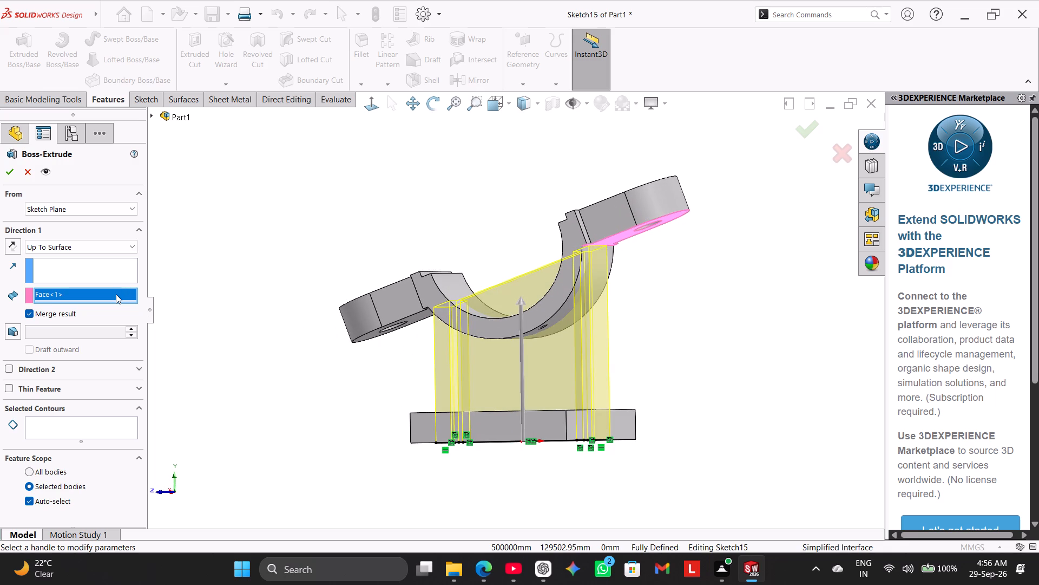
Replace the web extrusion's end face with the half-ring's outer cylindrical face.
{"action": "left_click", "coordinate": [115, 274]}
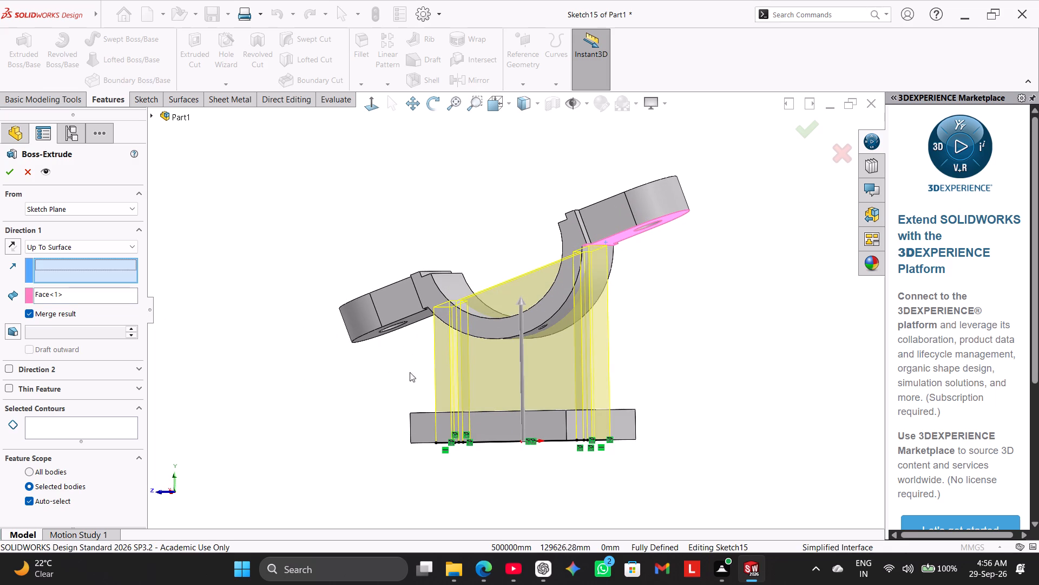
{"action": "middle_click_drag", "start_coordinate": [380, 365], "coordinate": [398, 279]}
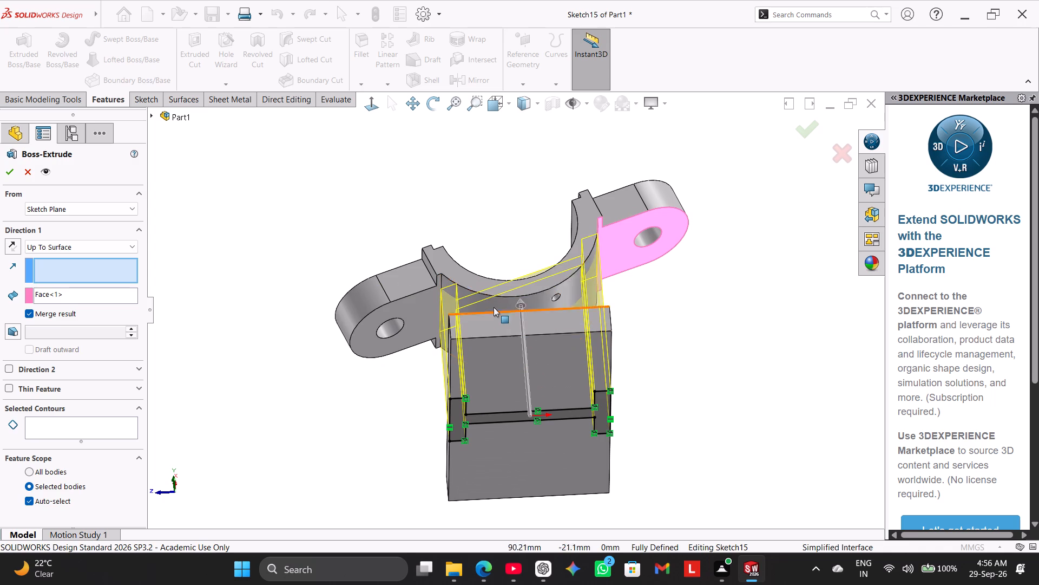
{"action": "left_click", "coordinate": [494, 305]}
{"action": "middle_click_drag", "start_coordinate": [282, 358], "coordinate": [274, 402]}
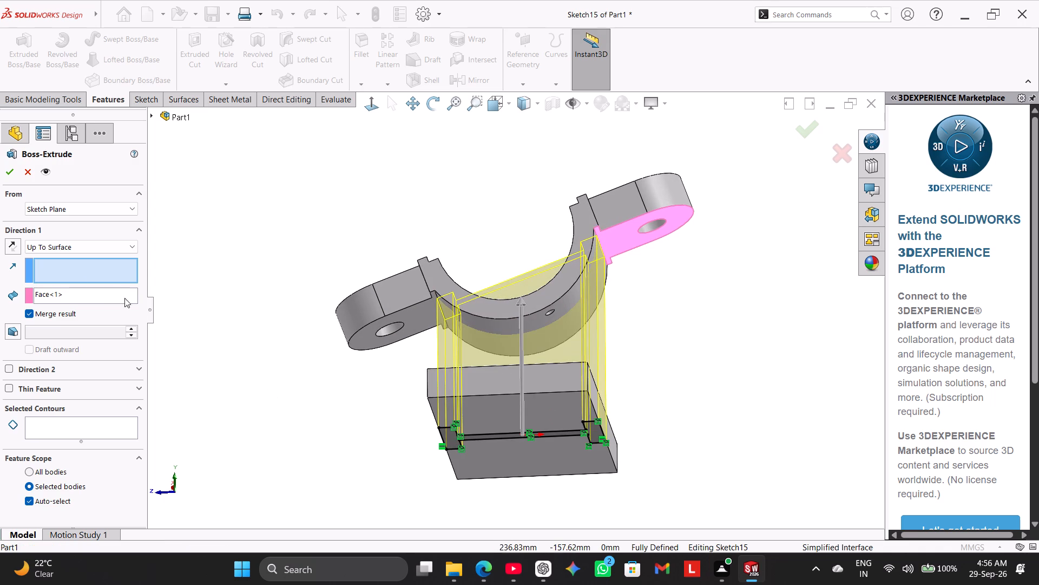
{"action": "right_click", "coordinate": [74, 294]}
{"action": "left_click", "coordinate": [104, 303]}
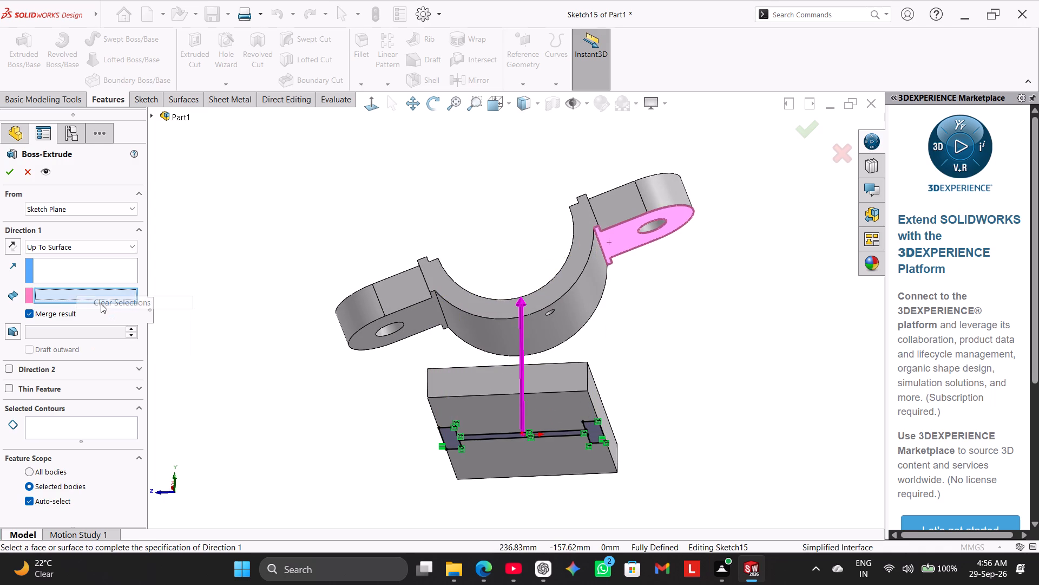
{"action": "left_click", "coordinate": [477, 337]}
{"action": "middle_click_drag", "start_coordinate": [271, 359], "coordinate": [273, 374]}
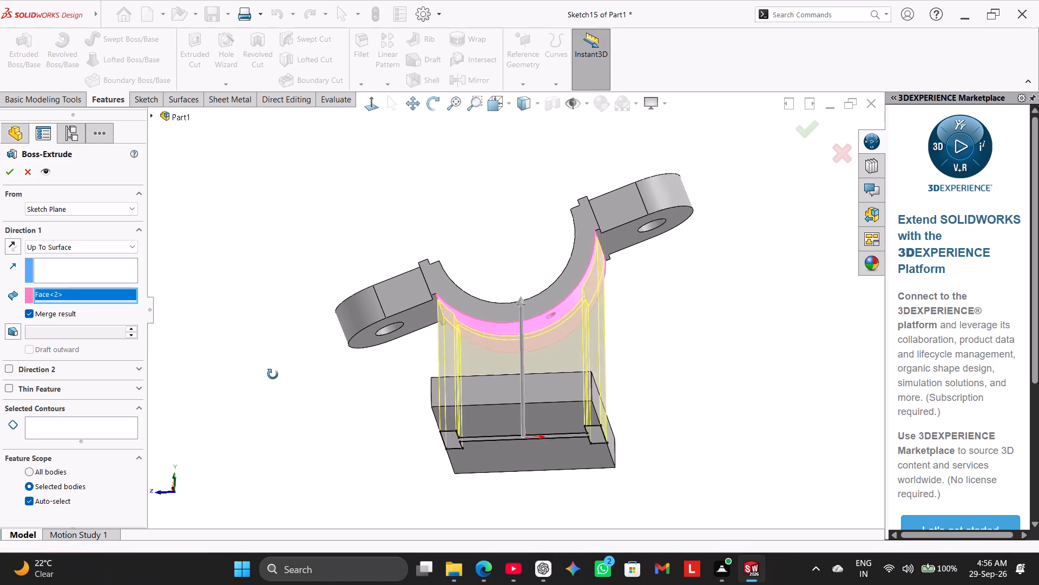
{"action": "middle_click_drag", "start_coordinate": [273, 374], "coordinate": [208, 362]}
{"action": "scroll", "coordinate": [574, 303], "scroll_direction": "down", "scroll_amount": 4}
{"action": "scroll", "coordinate": [536, 249], "scroll_direction": "down", "scroll_amount": 1}
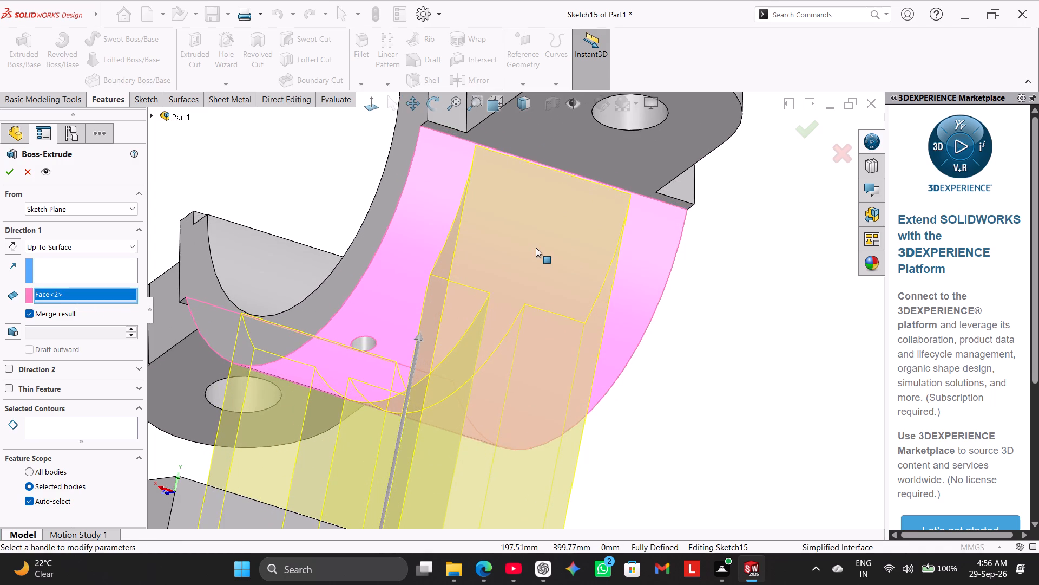
{"action": "scroll", "coordinate": [528, 242], "scroll_direction": "up", "scroll_amount": 3}
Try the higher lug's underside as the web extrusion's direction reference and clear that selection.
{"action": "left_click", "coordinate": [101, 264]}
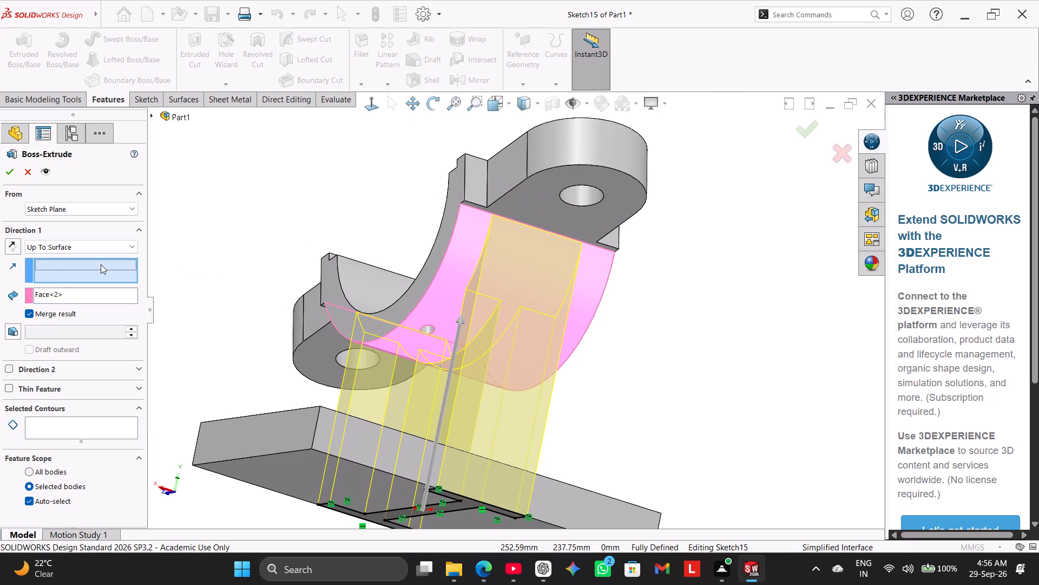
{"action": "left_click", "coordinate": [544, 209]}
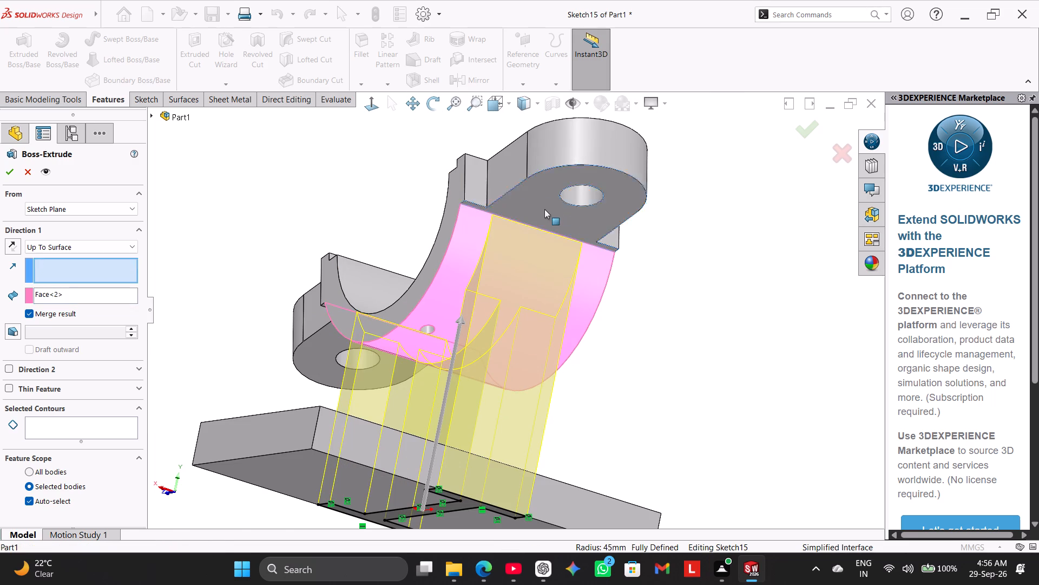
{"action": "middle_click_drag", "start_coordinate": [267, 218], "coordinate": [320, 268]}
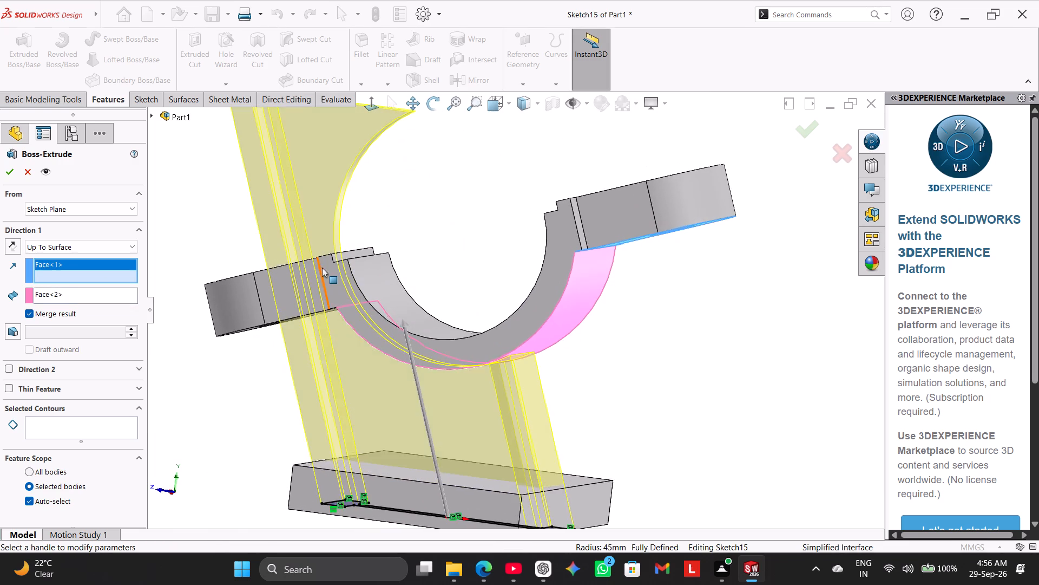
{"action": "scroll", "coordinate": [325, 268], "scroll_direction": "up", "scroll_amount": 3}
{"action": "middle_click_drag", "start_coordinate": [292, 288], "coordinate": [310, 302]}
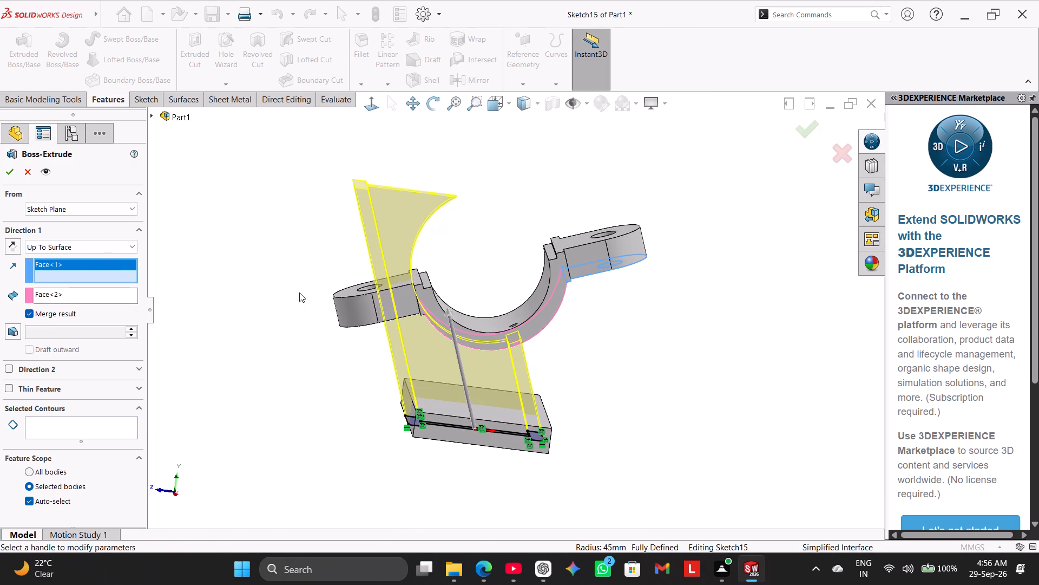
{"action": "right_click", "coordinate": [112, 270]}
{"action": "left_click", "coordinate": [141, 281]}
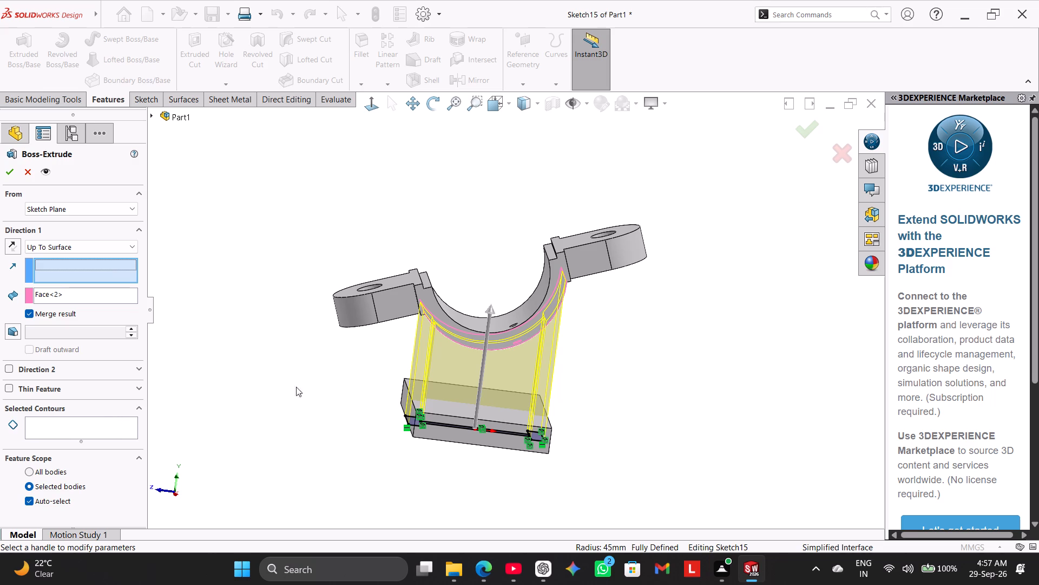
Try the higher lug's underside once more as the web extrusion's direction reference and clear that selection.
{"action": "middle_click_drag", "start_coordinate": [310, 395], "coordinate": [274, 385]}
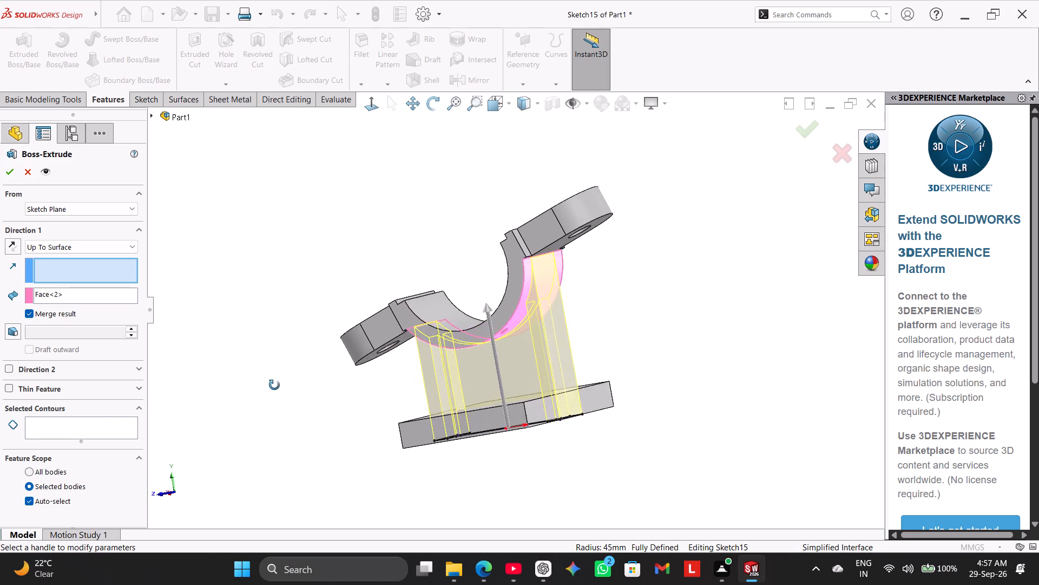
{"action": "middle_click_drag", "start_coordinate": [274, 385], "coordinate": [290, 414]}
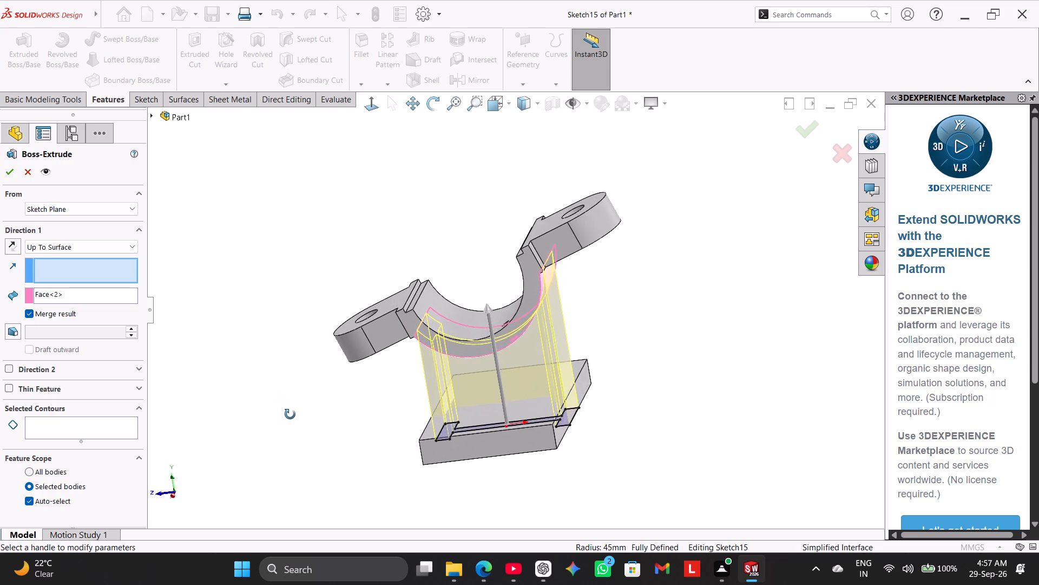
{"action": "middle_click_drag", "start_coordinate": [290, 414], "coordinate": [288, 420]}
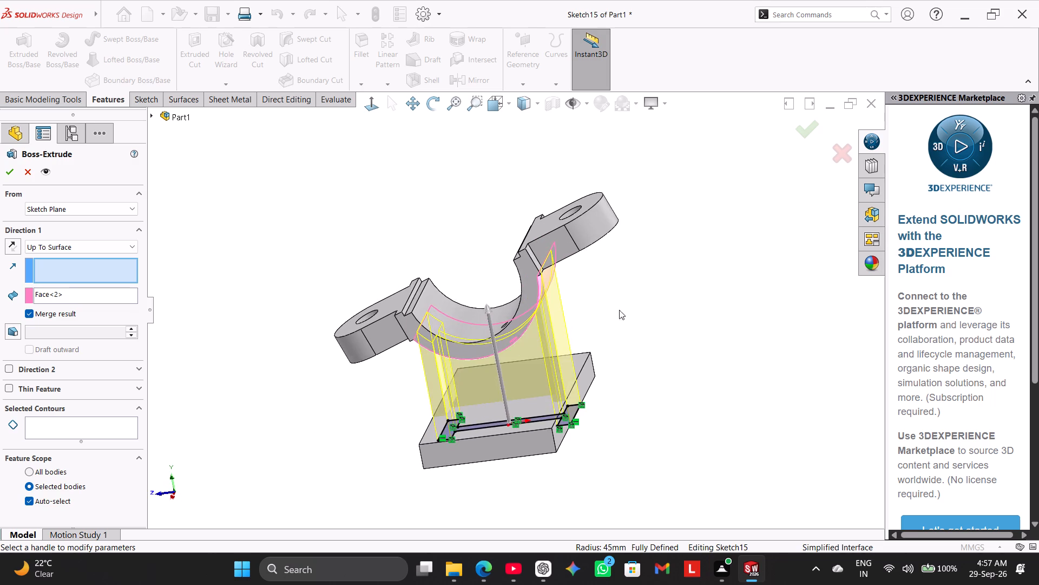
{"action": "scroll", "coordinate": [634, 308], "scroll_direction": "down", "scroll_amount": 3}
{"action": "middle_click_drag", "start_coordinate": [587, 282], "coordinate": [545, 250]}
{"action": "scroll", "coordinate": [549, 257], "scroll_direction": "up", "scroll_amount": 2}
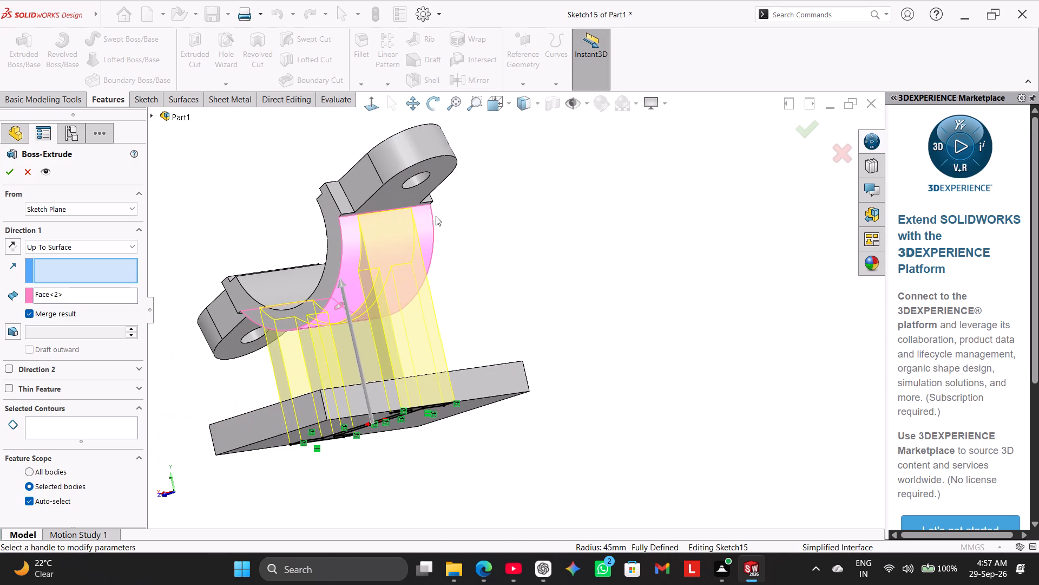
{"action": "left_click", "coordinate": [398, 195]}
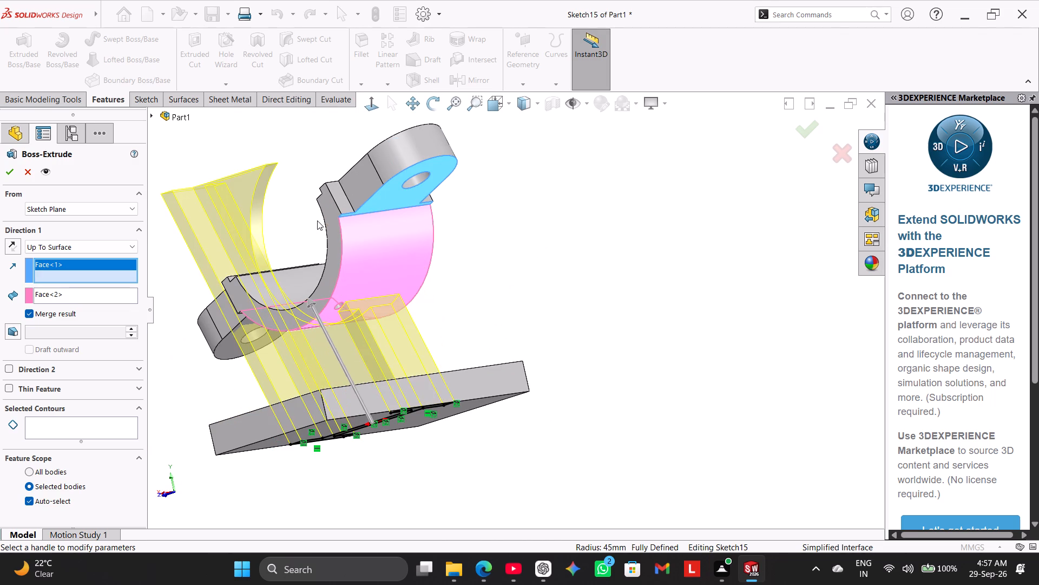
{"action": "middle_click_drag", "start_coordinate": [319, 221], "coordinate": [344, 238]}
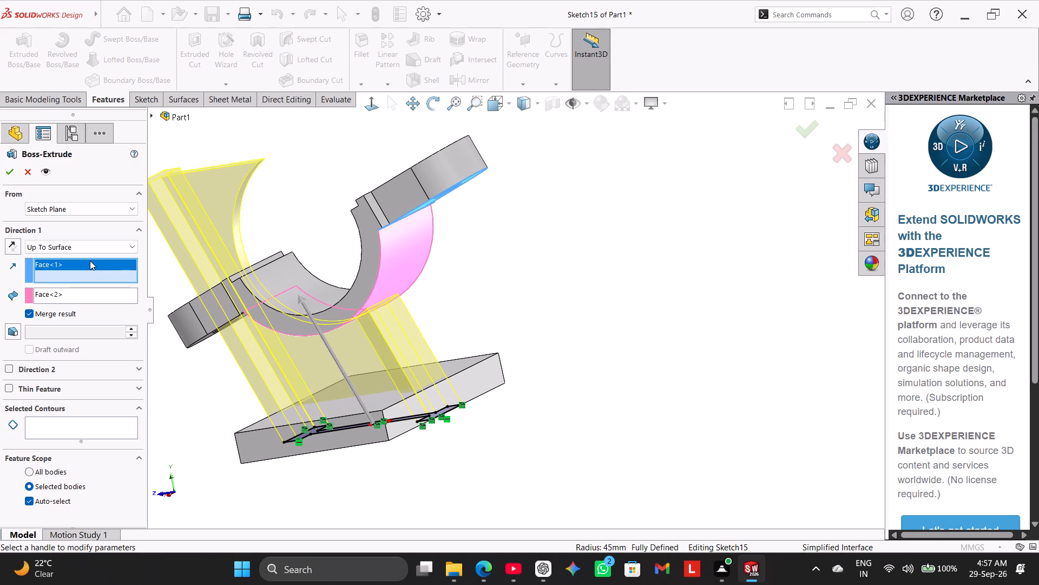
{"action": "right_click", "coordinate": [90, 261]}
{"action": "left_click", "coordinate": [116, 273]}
Replace the web extrusion's end face with the higher lug's underside and complete the Up To Surface boss extrusion.
{"action": "right_click", "coordinate": [93, 296]}
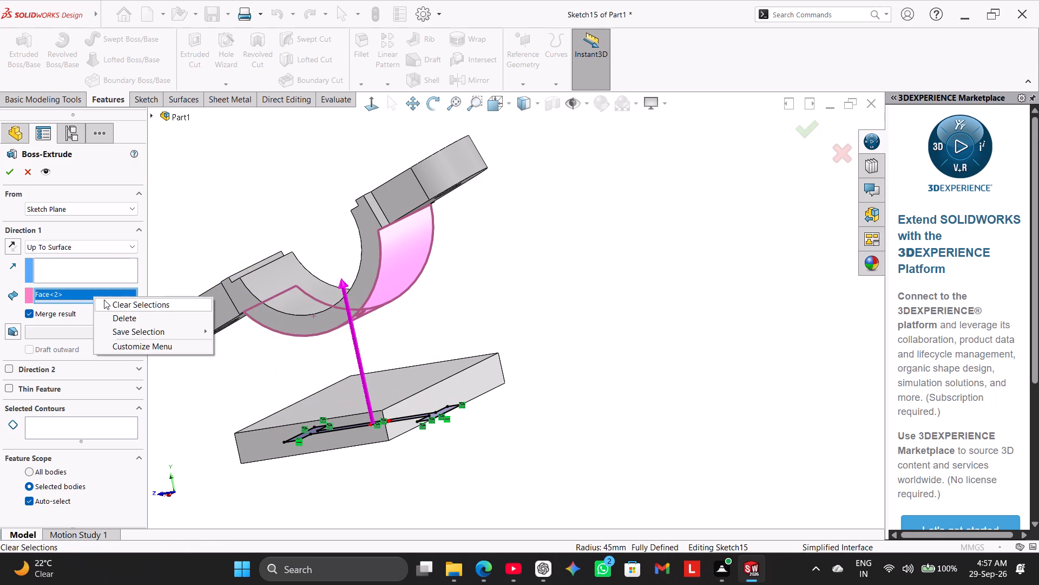
{"action": "left_click", "coordinate": [116, 304]}
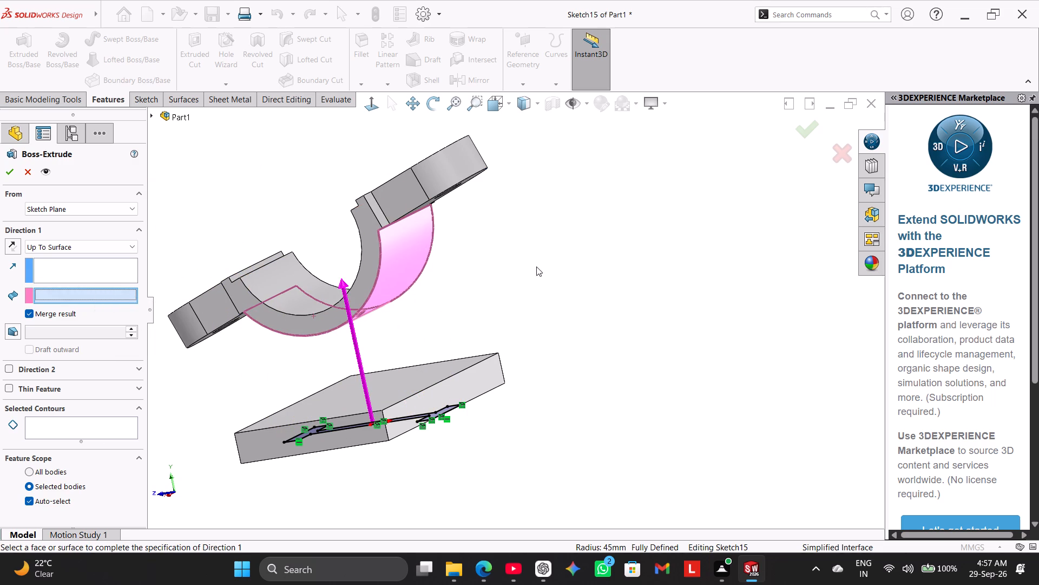
{"action": "middle_click_drag", "start_coordinate": [551, 259], "coordinate": [571, 204]}
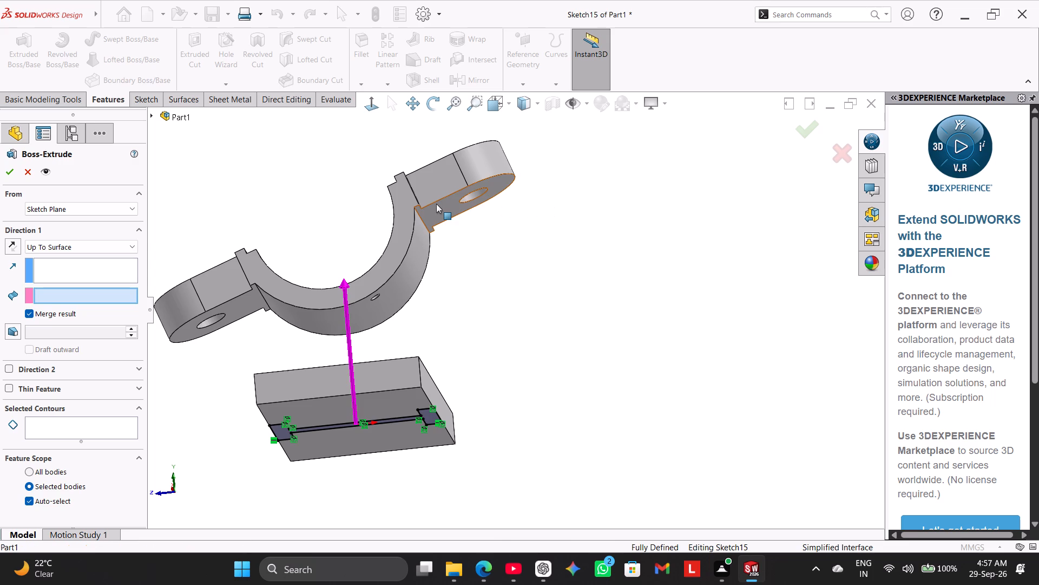
{"action": "left_click", "coordinate": [436, 204]}
{"action": "middle_click_drag", "start_coordinate": [461, 255], "coordinate": [480, 283]}
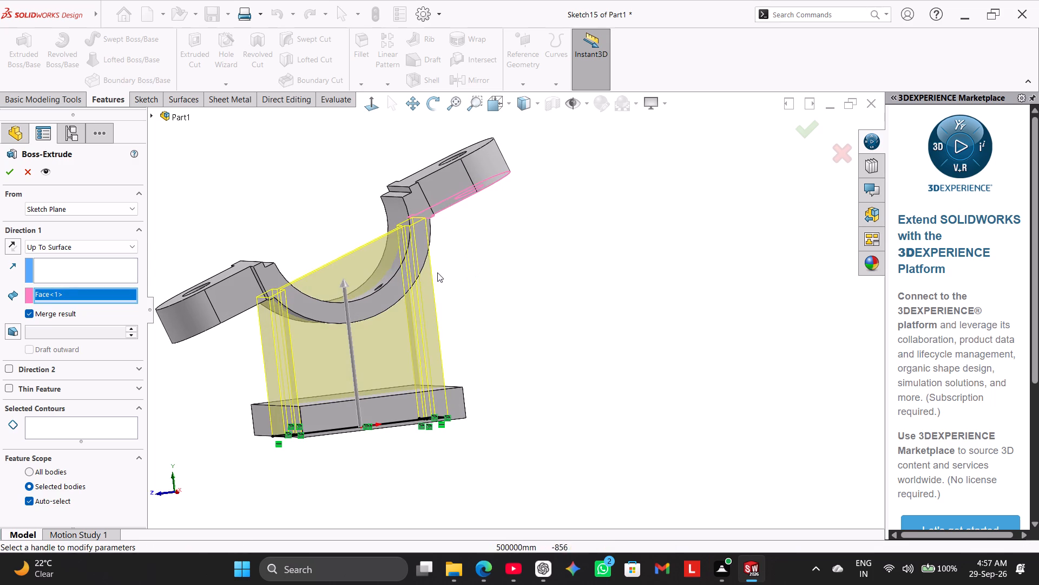
{"action": "left_click", "coordinate": [14, 173]}
{"action": "left_click", "coordinate": [227, 193]}
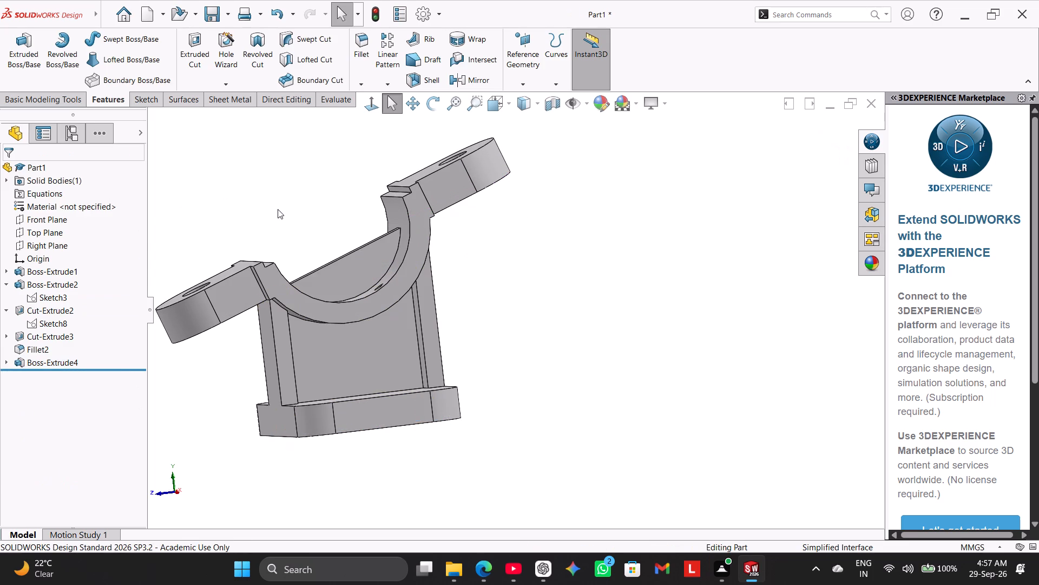
Start a fillet on the two edges where the web's ends meet the higher and lower lugs' undersides, with Multi Radius Fillet enabled.
{"action": "middle_click_drag", "start_coordinate": [291, 224], "coordinate": [262, 223]}
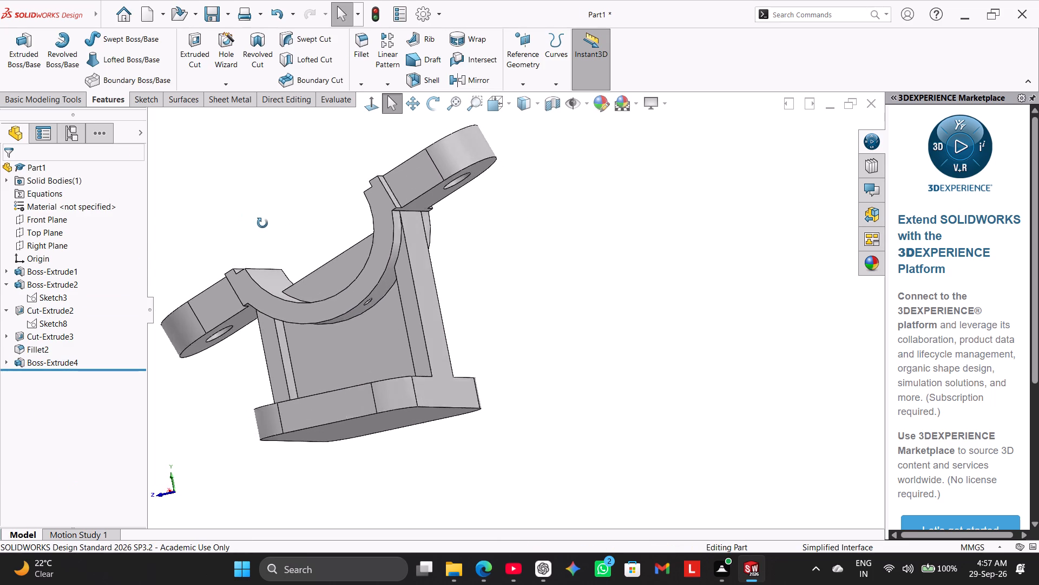
{"action": "middle_click_drag", "start_coordinate": [262, 223], "coordinate": [257, 215]}
{"action": "left_click", "coordinate": [360, 43]}
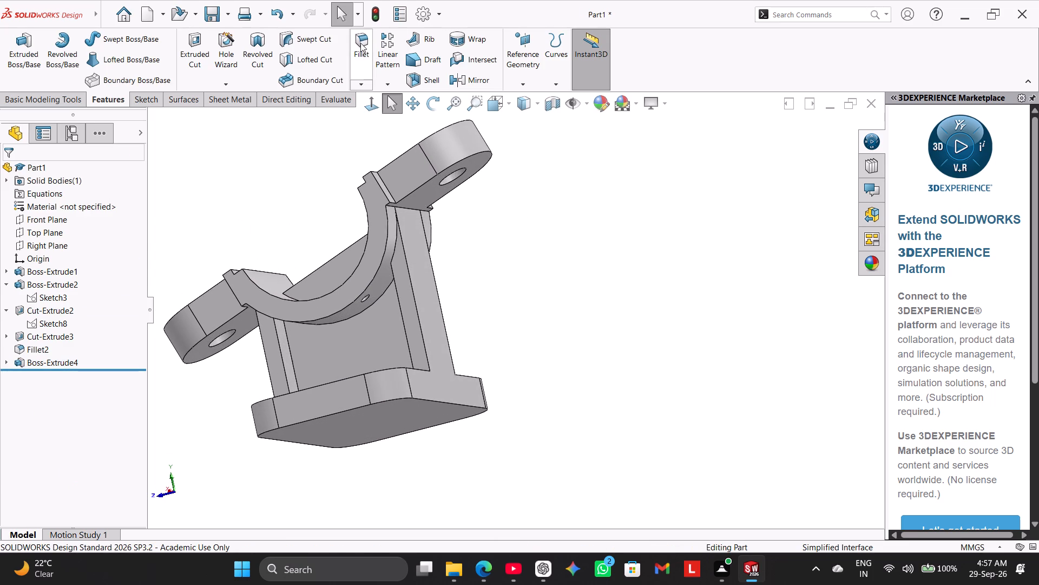
{"action": "left_click", "coordinate": [409, 207]}
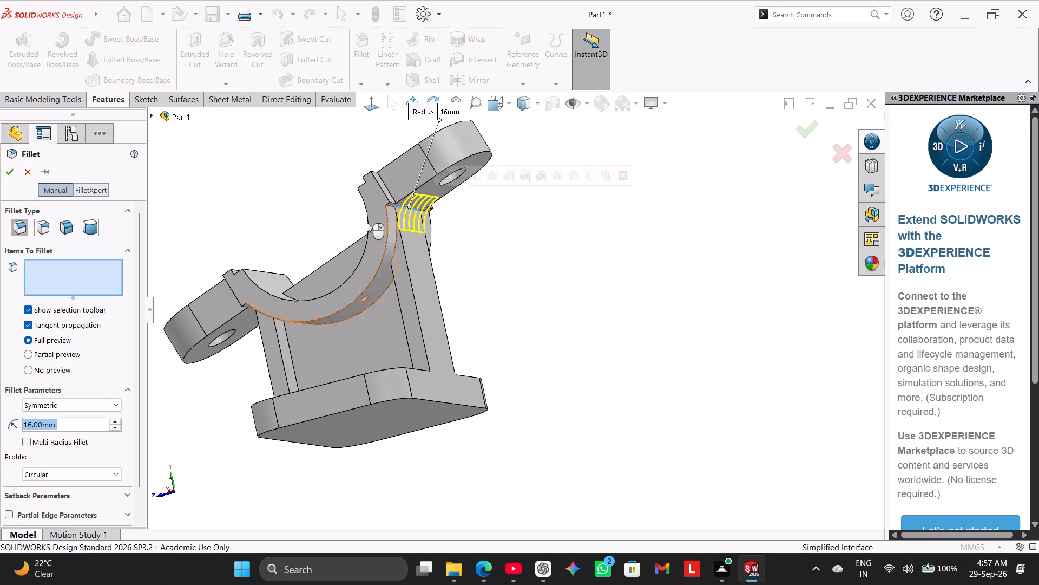
{"action": "middle_click_drag", "start_coordinate": [303, 205], "coordinate": [377, 137]}
{"action": "middle_click_drag", "start_coordinate": [348, 161], "coordinate": [348, 136]}
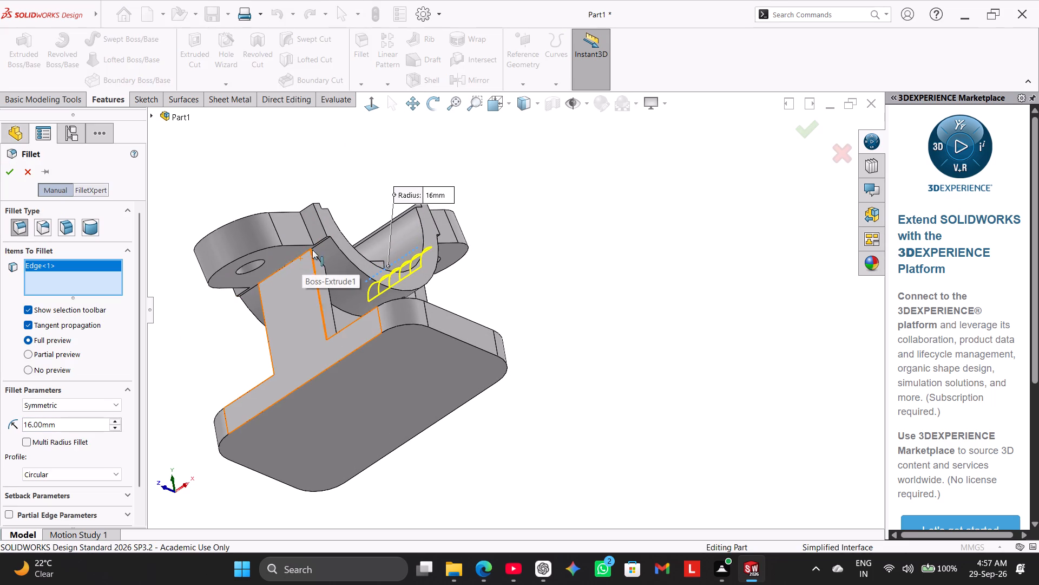
{"action": "left_click", "coordinate": [300, 255]}
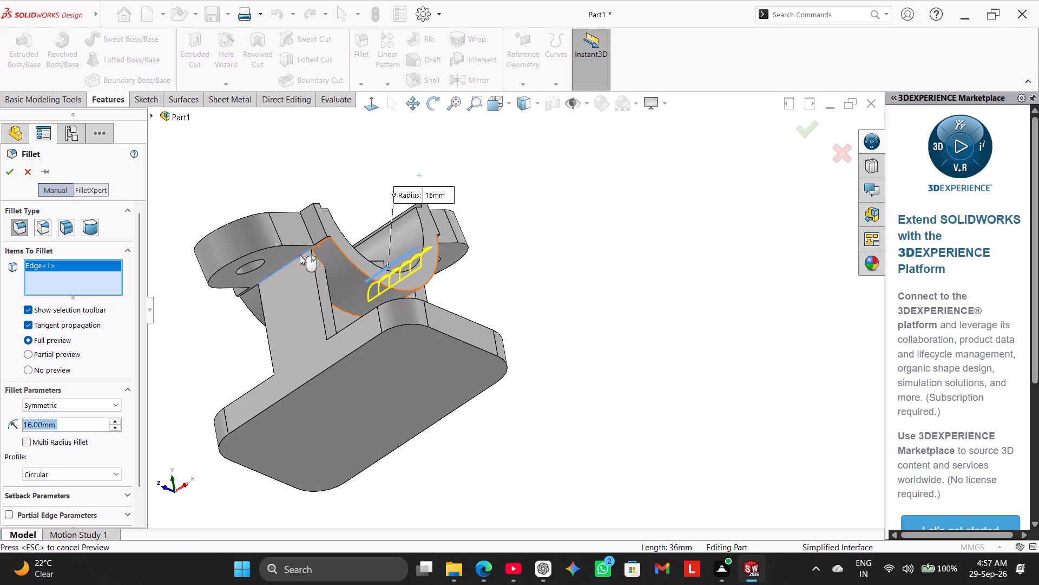
{"action": "middle_click_drag", "start_coordinate": [284, 178], "coordinate": [179, 313]}
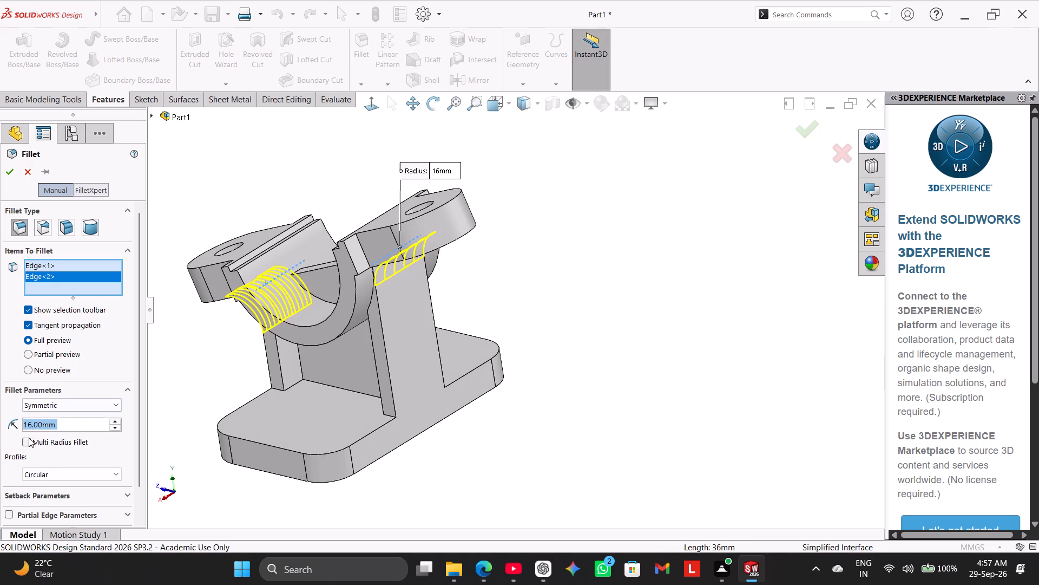
{"action": "left_click", "coordinate": [28, 440]}
Set the fillet radii to 10 mm at the higher lug's edge and 6 mm at the lower lug's edge, and complete the fillet.
{"action": "double_click", "coordinate": [55, 428]}
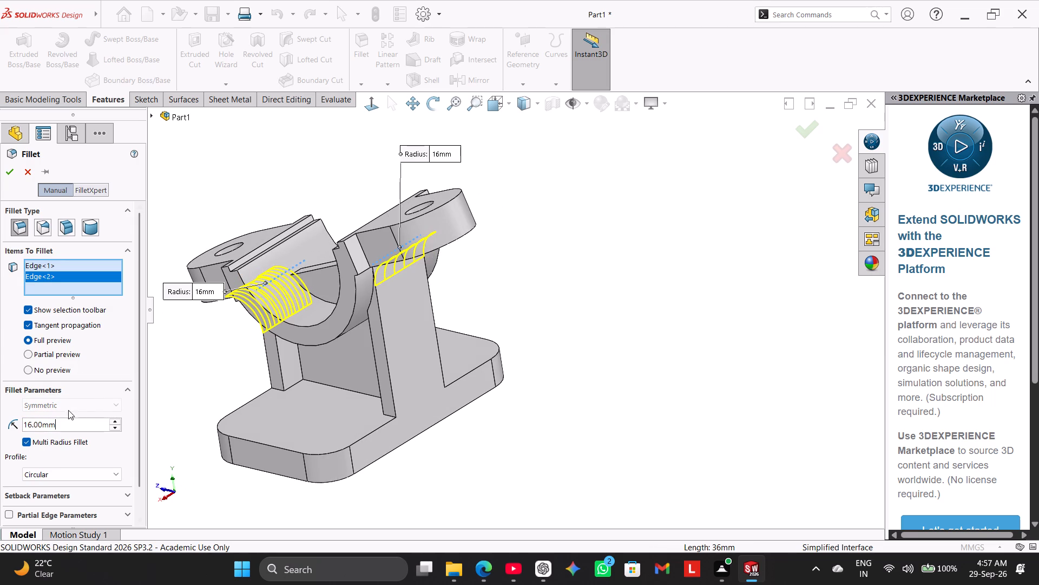
{"action": "triple_click", "coordinate": [69, 426]}
{"action": "triple_click", "coordinate": [69, 426]}
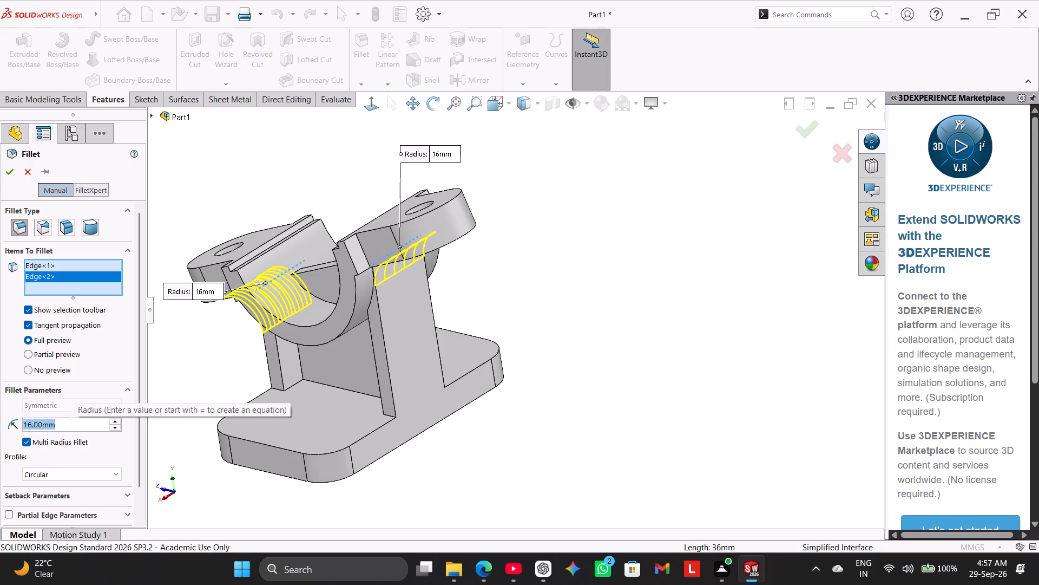
{"action": "type", "text": "10"}
{"action": "key", "text": "Return"}
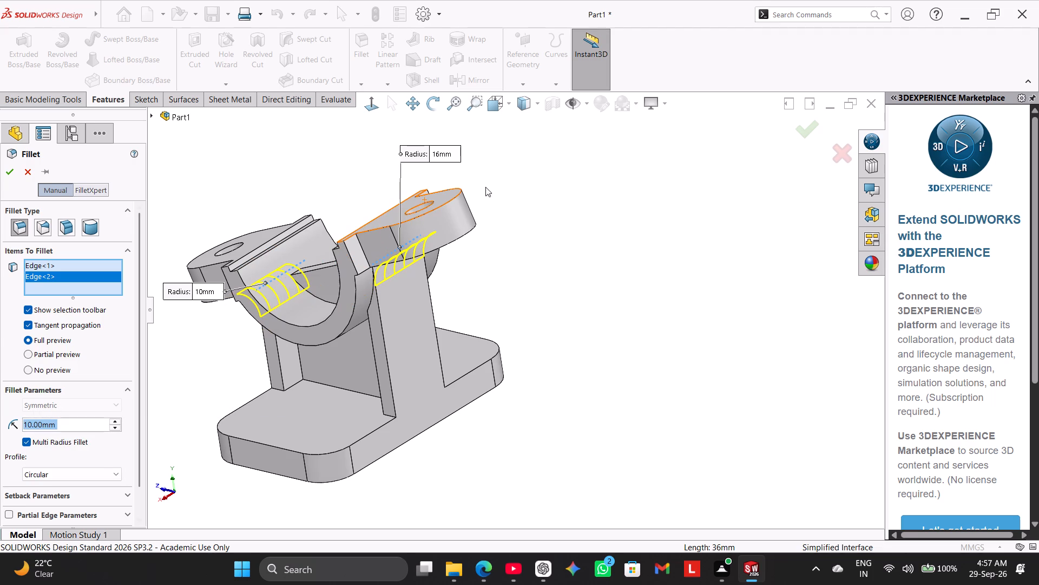
{"action": "left_click", "coordinate": [448, 154]}
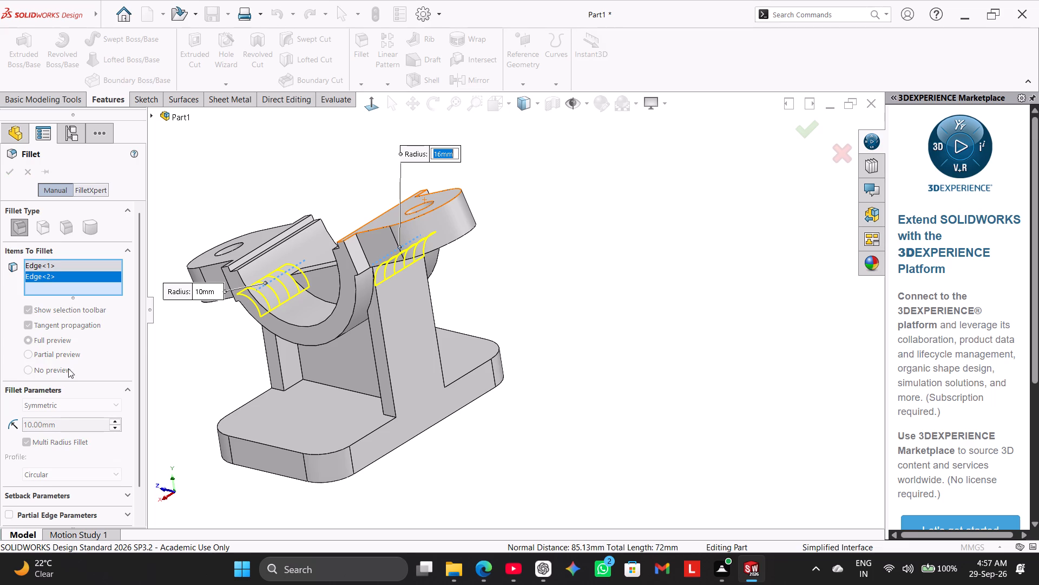
{"action": "type", "text": "10"}
{"action": "key", "text": "Return"}
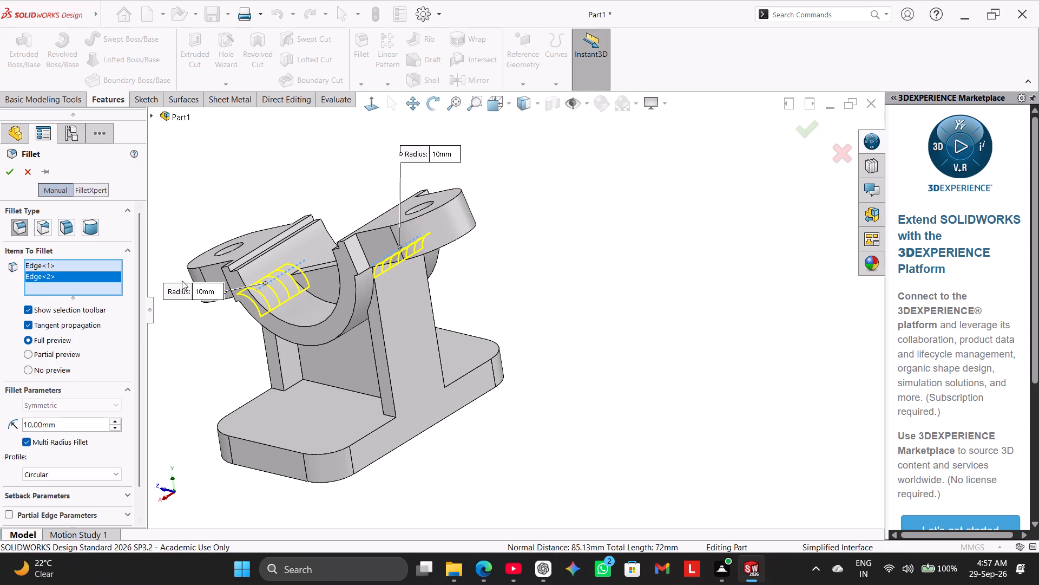
{"action": "left_click", "coordinate": [215, 295]}
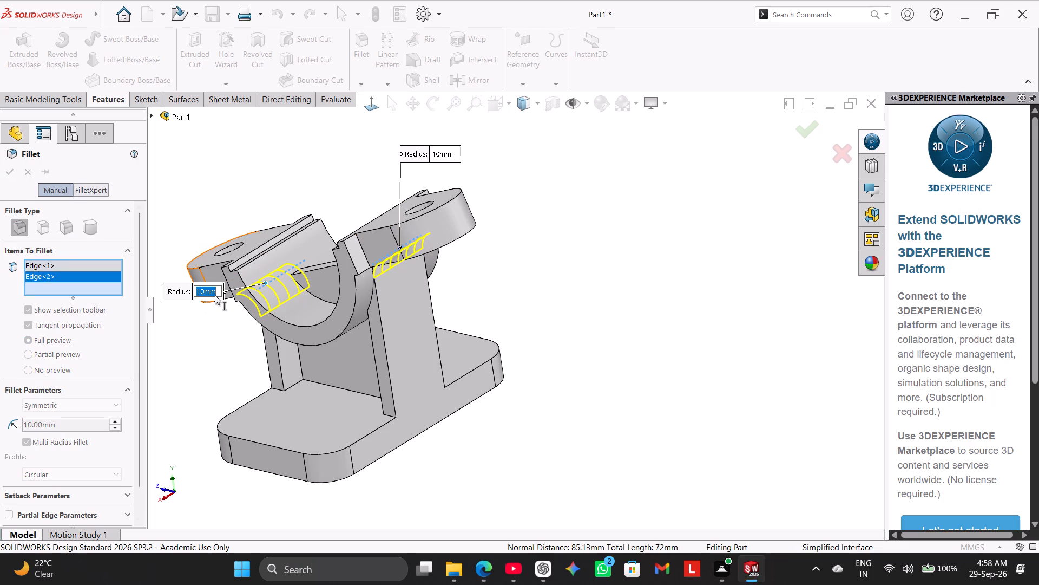
{"action": "key", "text": "6"}
{"action": "key", "text": "Return"}
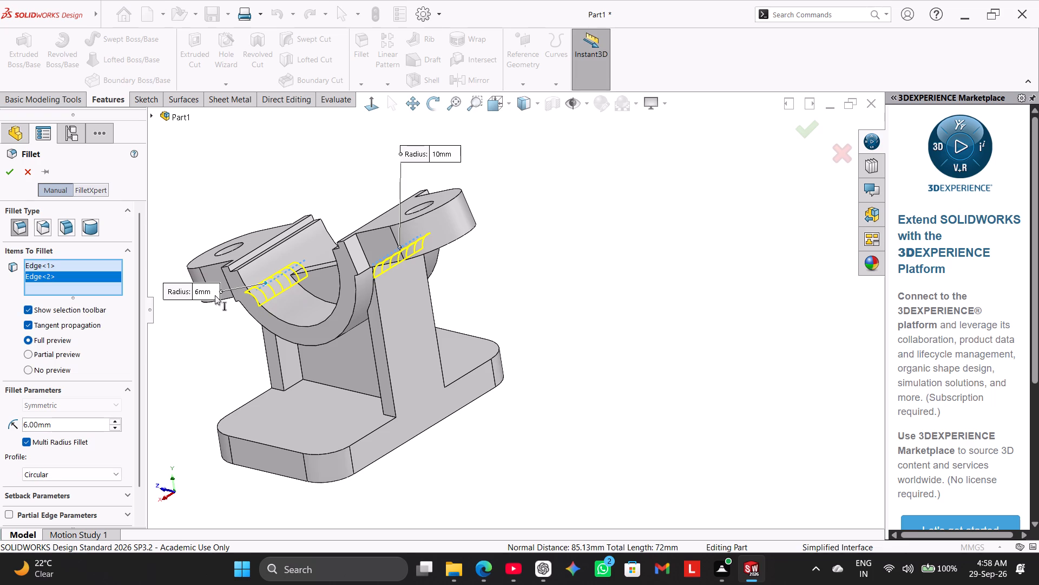
{"action": "left_click", "coordinate": [11, 172]}
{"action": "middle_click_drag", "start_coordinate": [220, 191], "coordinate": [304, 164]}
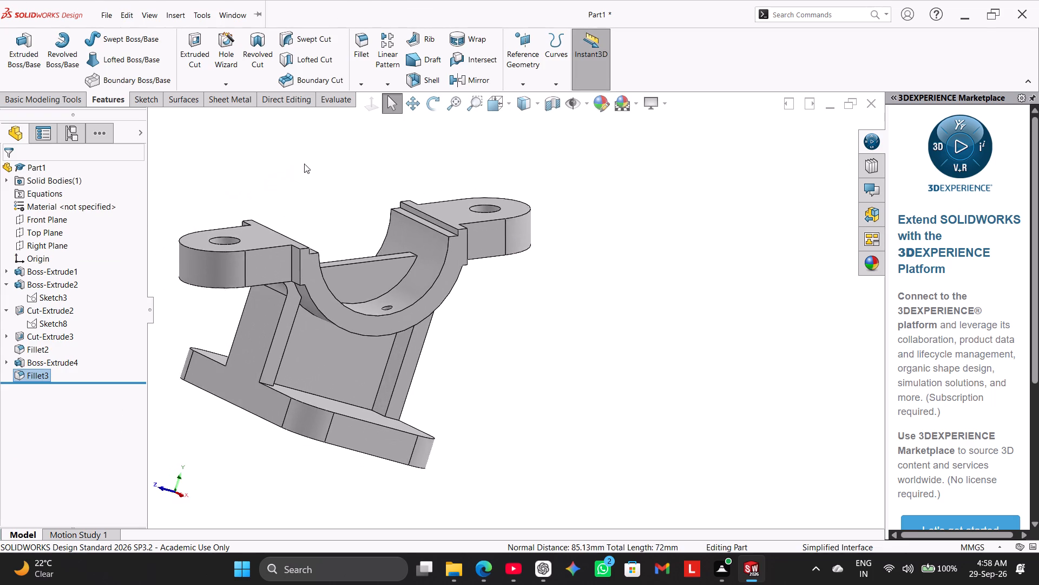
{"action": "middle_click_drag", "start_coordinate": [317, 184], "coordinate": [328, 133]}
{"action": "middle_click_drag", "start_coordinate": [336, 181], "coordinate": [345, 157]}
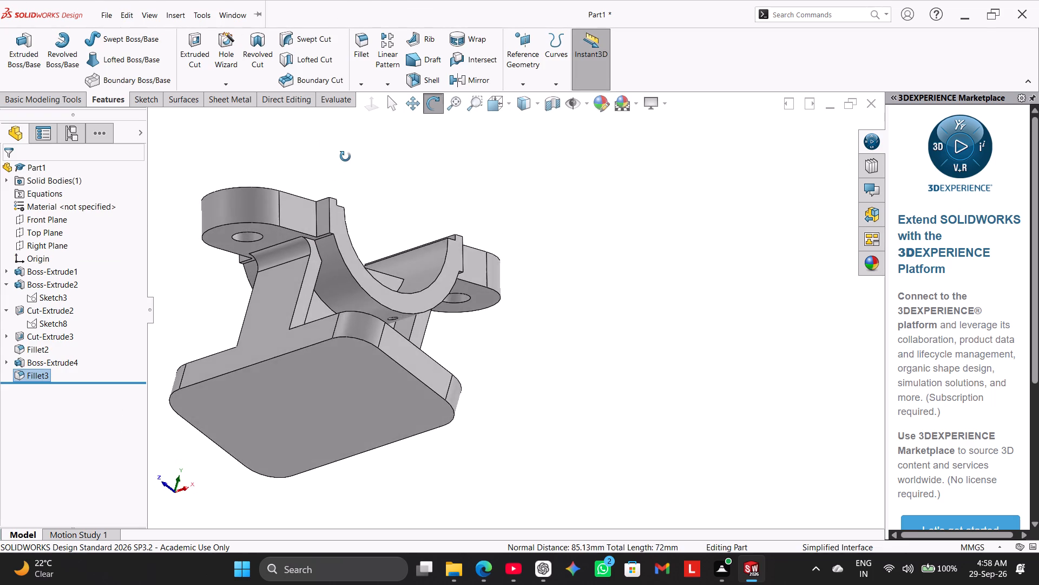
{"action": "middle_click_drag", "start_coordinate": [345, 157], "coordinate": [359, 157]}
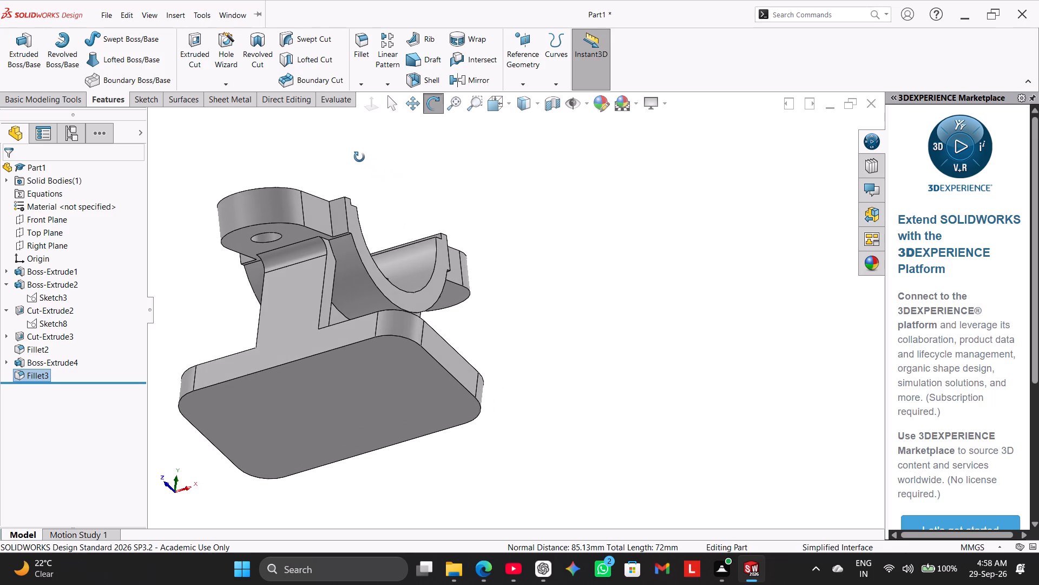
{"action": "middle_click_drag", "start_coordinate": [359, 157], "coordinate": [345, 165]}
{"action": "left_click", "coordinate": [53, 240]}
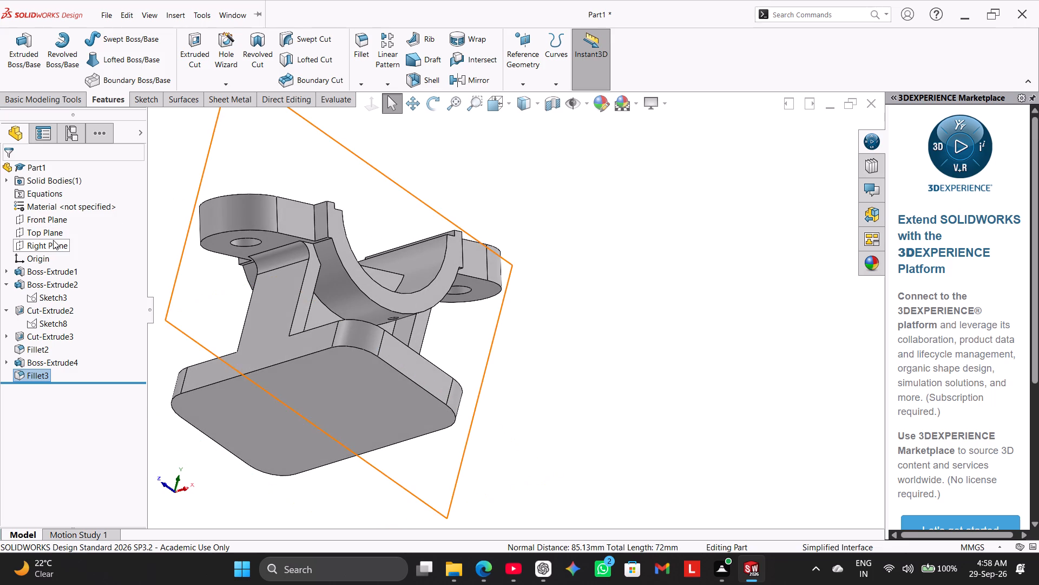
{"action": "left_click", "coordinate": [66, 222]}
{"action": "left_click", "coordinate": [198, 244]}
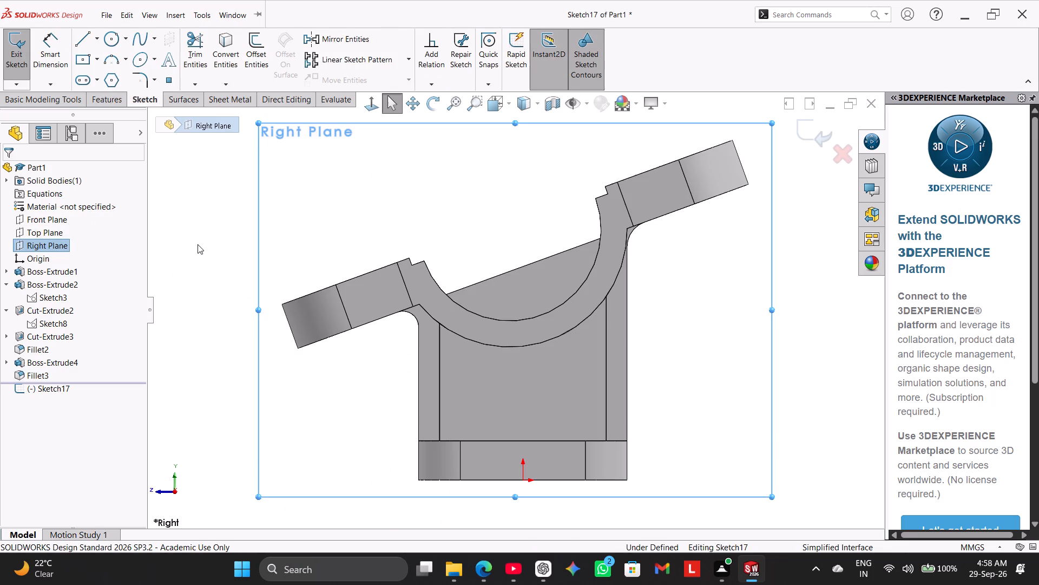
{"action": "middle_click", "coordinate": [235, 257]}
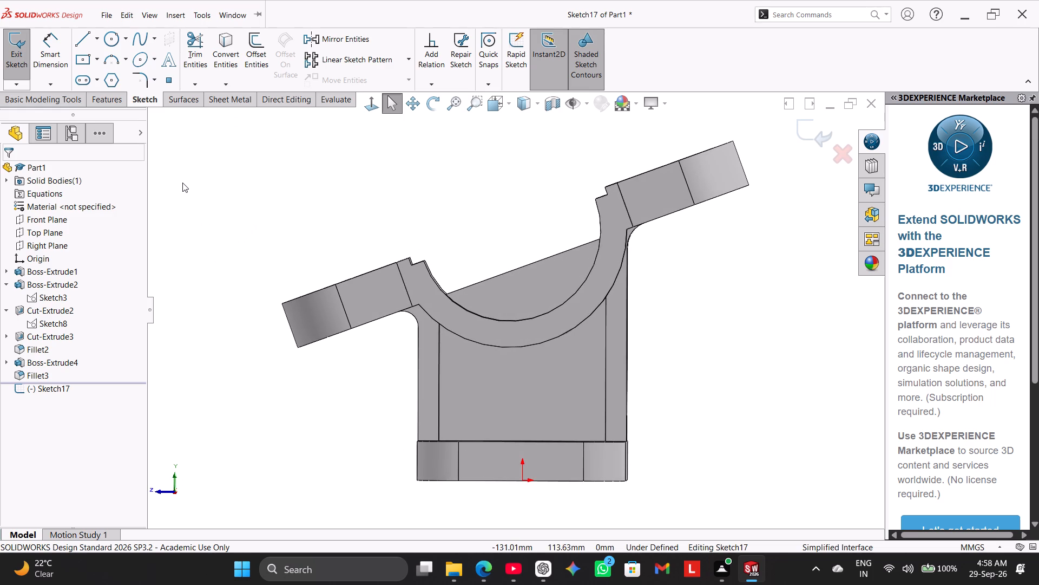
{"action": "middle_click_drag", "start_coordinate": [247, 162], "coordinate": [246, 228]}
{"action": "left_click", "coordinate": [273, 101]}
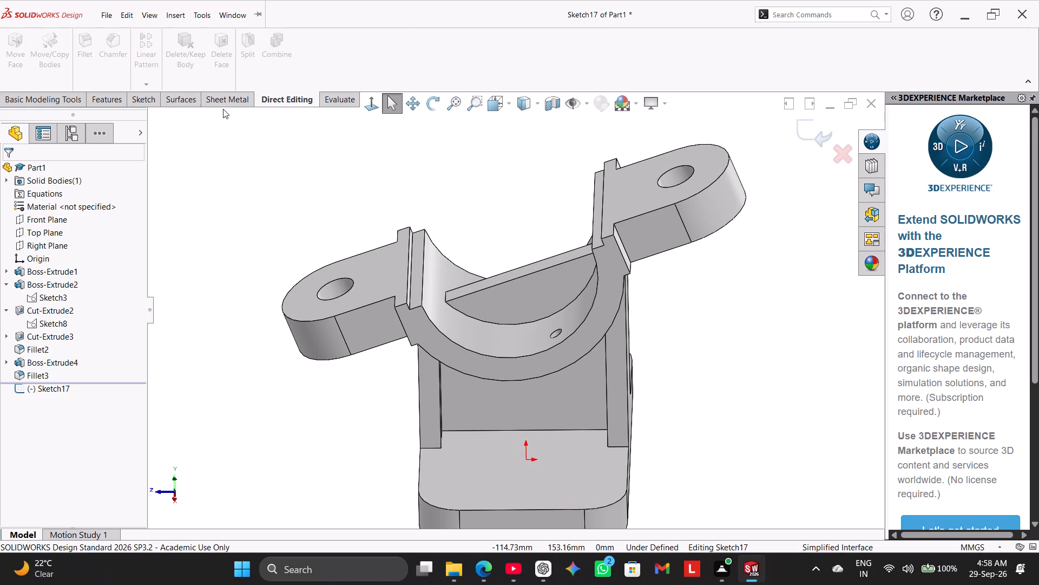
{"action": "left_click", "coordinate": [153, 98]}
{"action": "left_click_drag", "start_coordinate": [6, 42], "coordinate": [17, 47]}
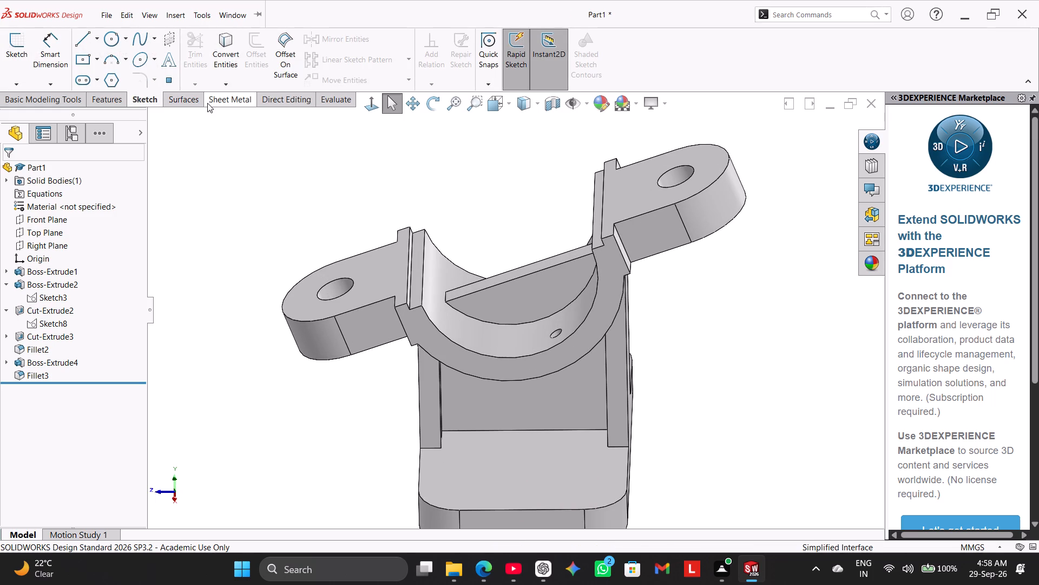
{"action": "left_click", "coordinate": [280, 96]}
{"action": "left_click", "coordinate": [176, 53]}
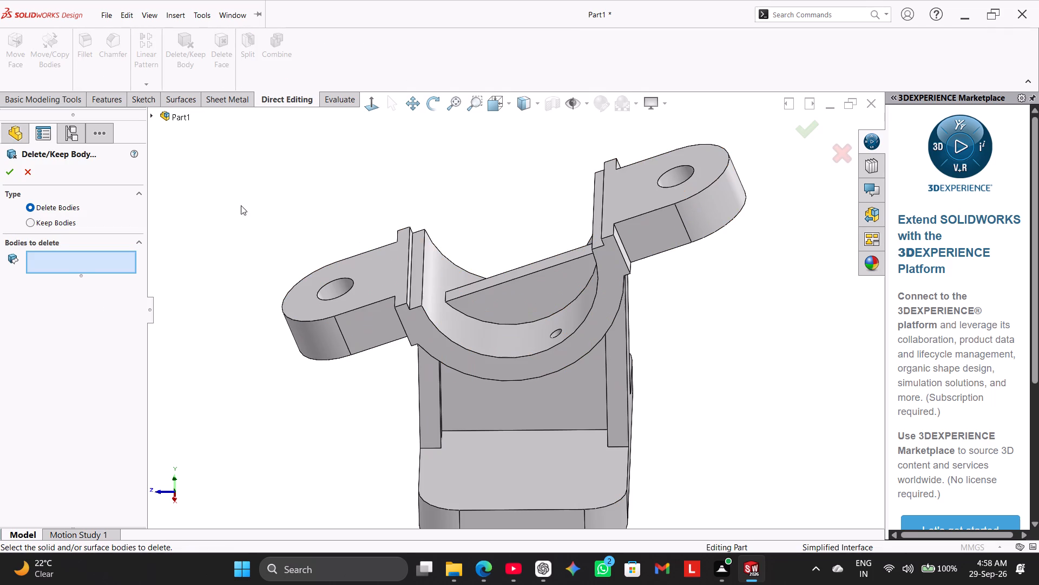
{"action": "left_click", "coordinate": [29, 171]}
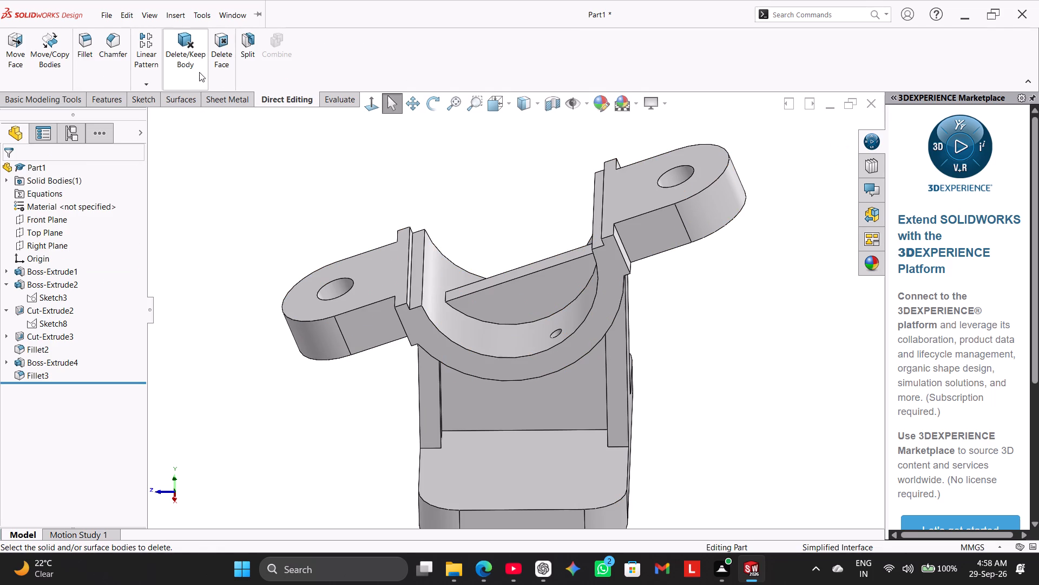
Delete and patch the three faces of the web material protruding inside the half-ring.
{"action": "left_click", "coordinate": [220, 57]}
{"action": "left_click", "coordinate": [478, 305]}
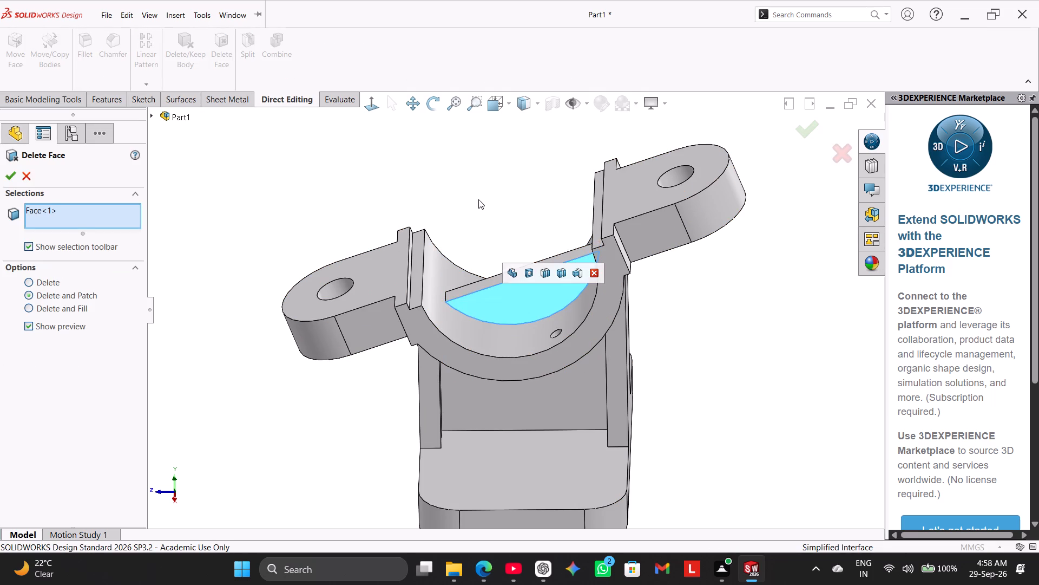
{"action": "middle_click_drag", "start_coordinate": [478, 199], "coordinate": [496, 274]}
{"action": "left_click", "coordinate": [494, 293]}
{"action": "middle_click_drag", "start_coordinate": [479, 171], "coordinate": [499, 302]}
{"action": "left_click", "coordinate": [510, 308]}
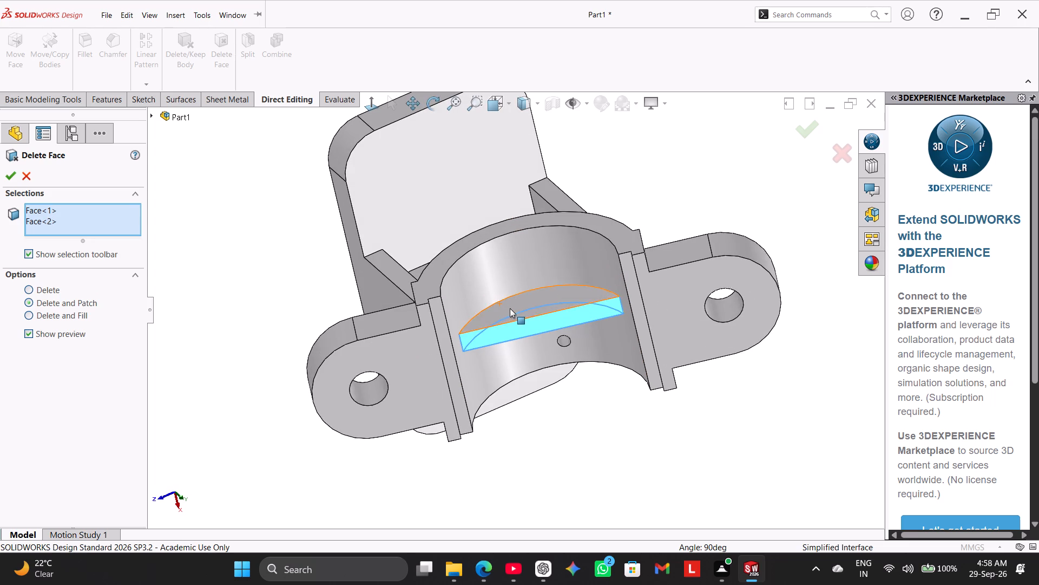
{"action": "middle_click_drag", "start_coordinate": [268, 270], "coordinate": [254, 147]}
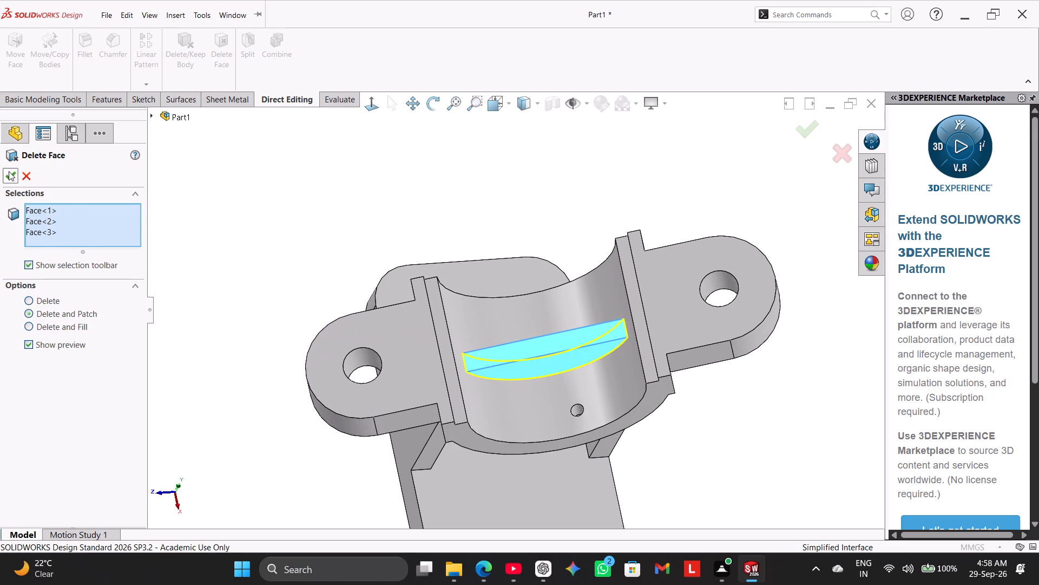
{"action": "left_click", "coordinate": [9, 173]}
{"action": "left_click", "coordinate": [210, 223]}
Sketch a corner rectangle about 8 mm high on the base's narrow side face, starting from its bottom edge.
{"action": "middle_click_drag", "start_coordinate": [229, 229], "coordinate": [245, 145]}
{"action": "middle_click_drag", "start_coordinate": [283, 271], "coordinate": [283, 207]}
{"action": "right_click_drag", "start_coordinate": [247, 361], "coordinate": [321, 273]}
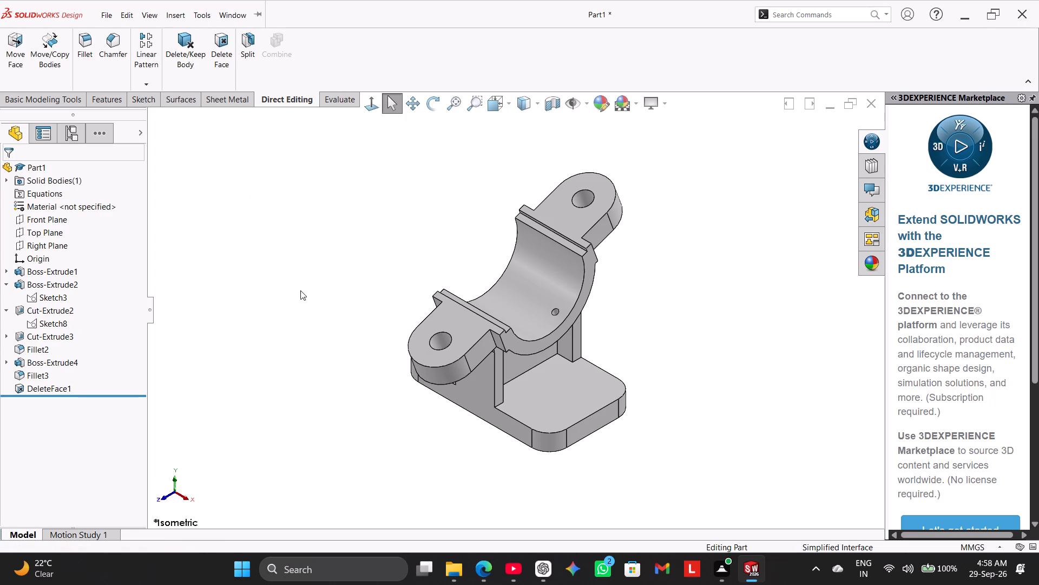
{"action": "middle_click_drag", "start_coordinate": [317, 273], "coordinate": [292, 289]}
{"action": "right_click_drag", "start_coordinate": [260, 301], "coordinate": [365, 216]}
{"action": "middle_click_drag", "start_coordinate": [356, 282], "coordinate": [413, 254]}
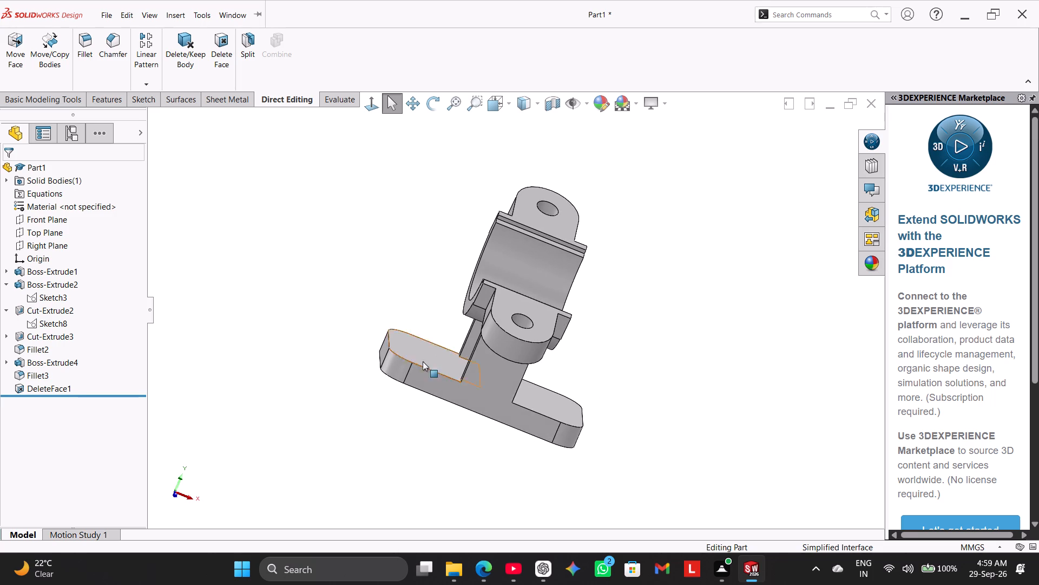
{"action": "right_click", "coordinate": [437, 382]}
{"action": "left_click", "coordinate": [468, 277]}
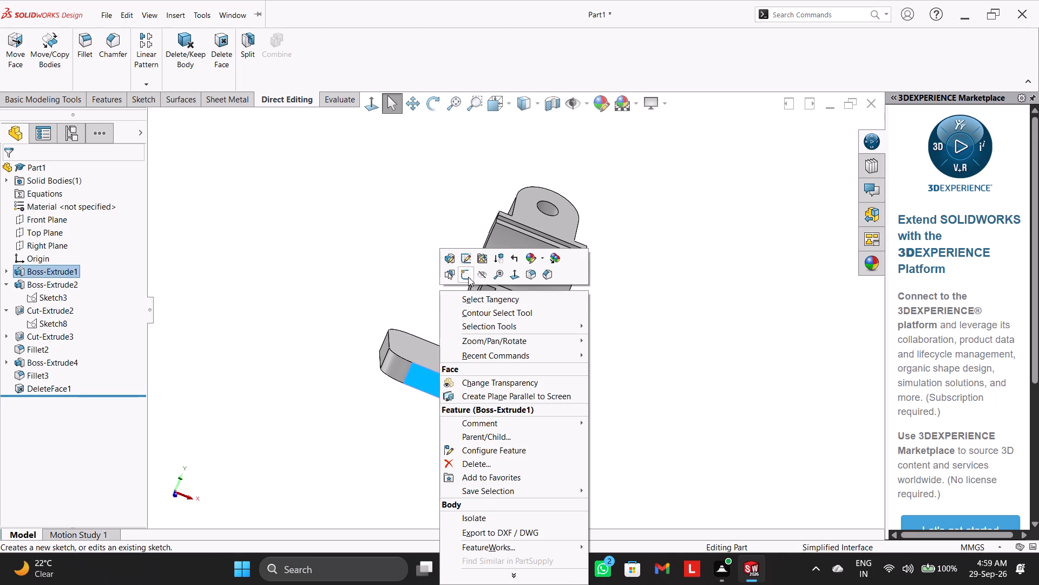
{"action": "left_click", "coordinate": [352, 336]}
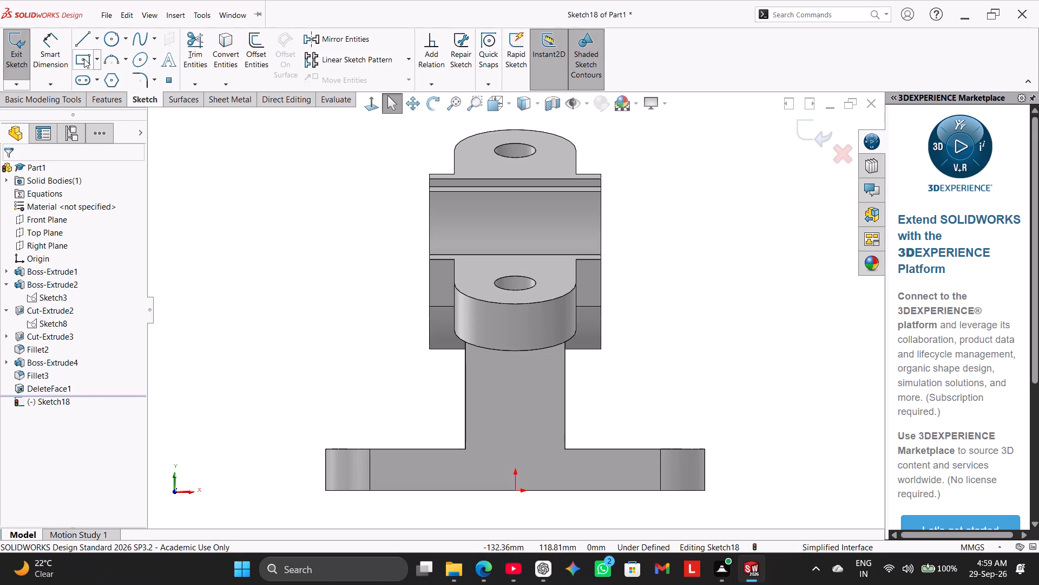
{"action": "left_click", "coordinate": [84, 58]}
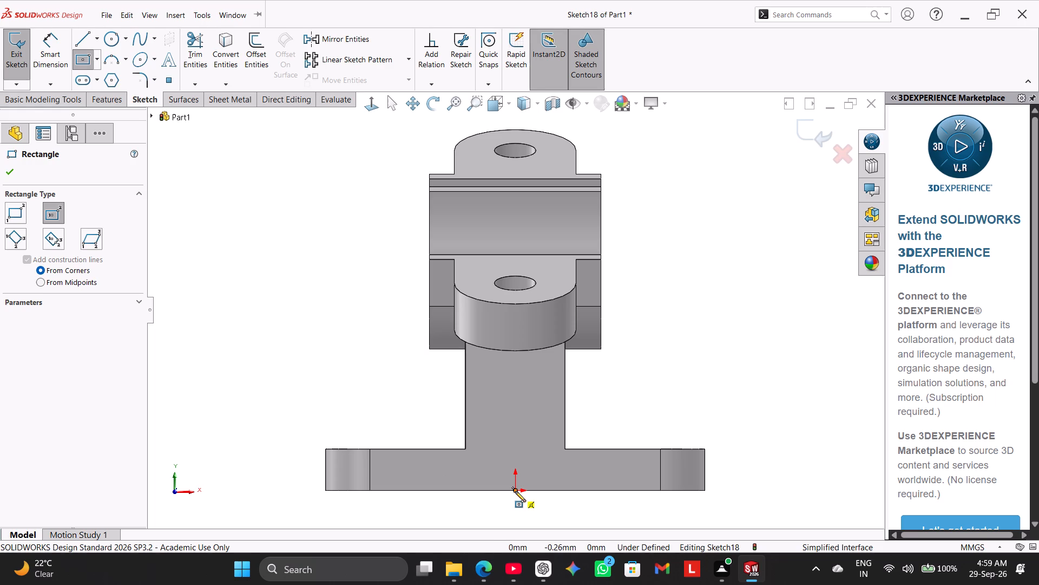
{"action": "left_click", "coordinate": [97, 63]}
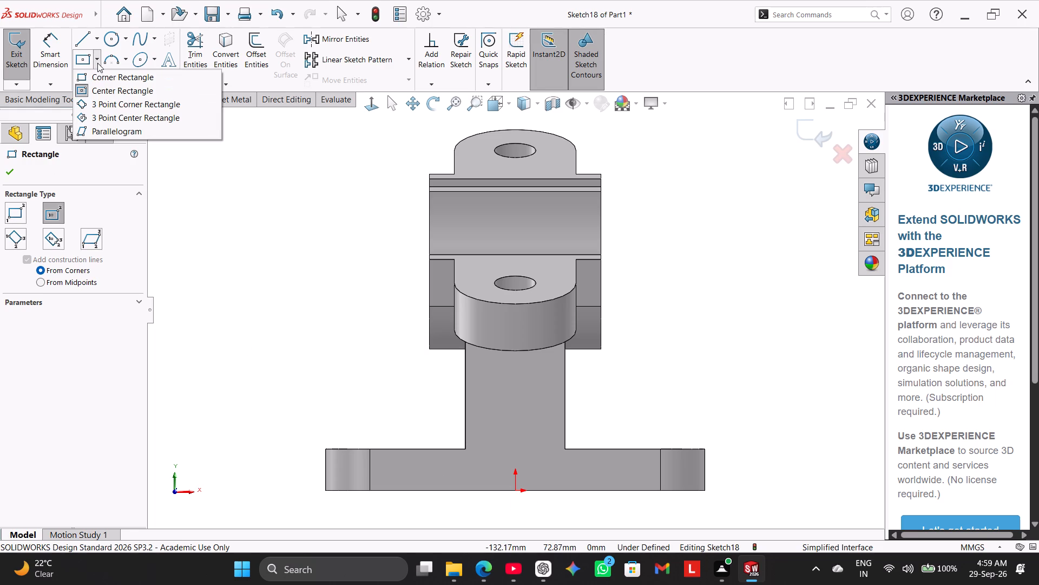
{"action": "left_click", "coordinate": [98, 77]}
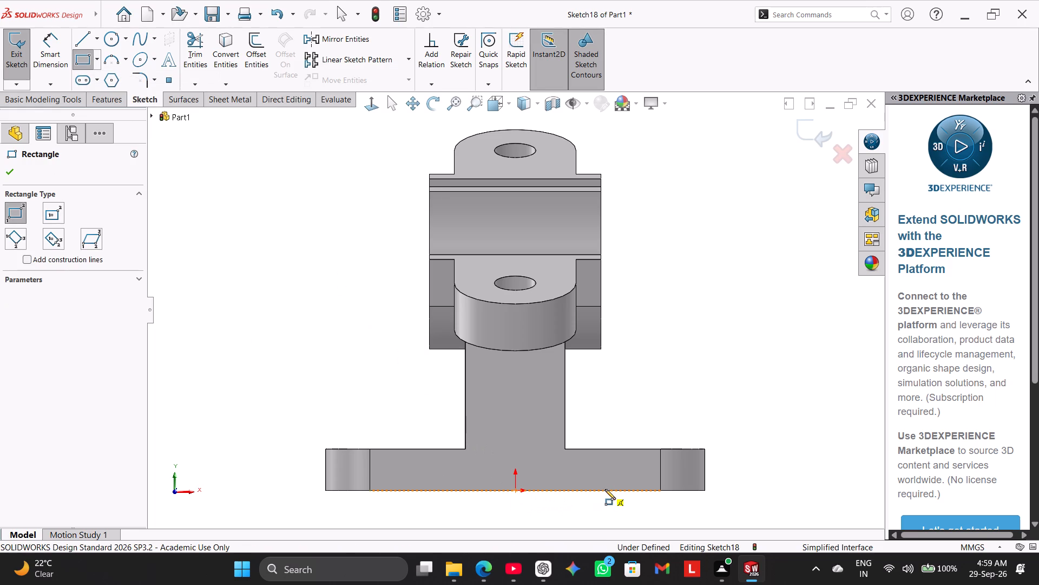
{"action": "left_click", "coordinate": [608, 490]}
{"action": "left_click", "coordinate": [416, 469]}
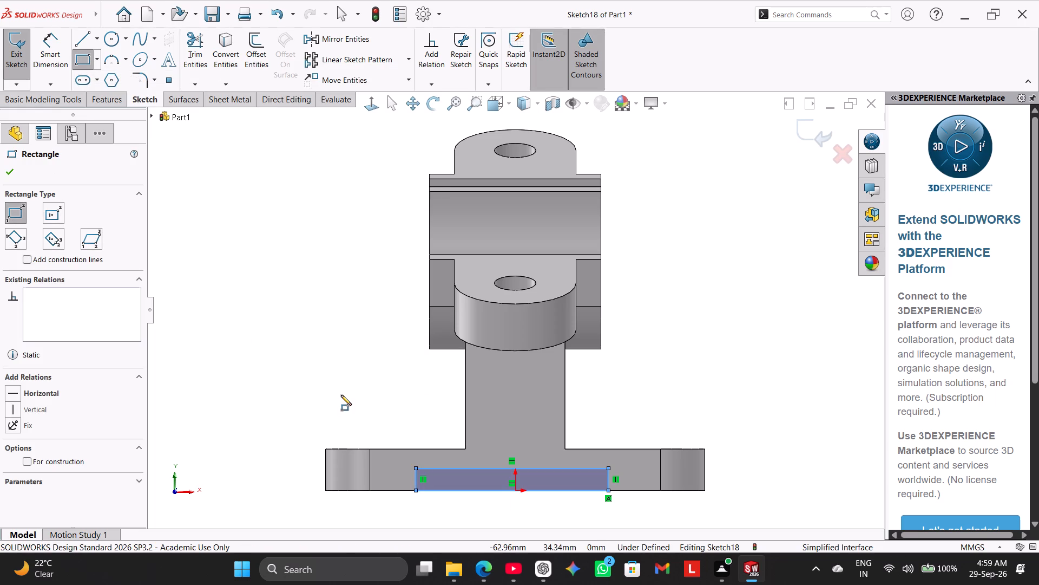
{"action": "right_click", "coordinate": [341, 395]}
{"action": "left_click", "coordinate": [370, 404]}
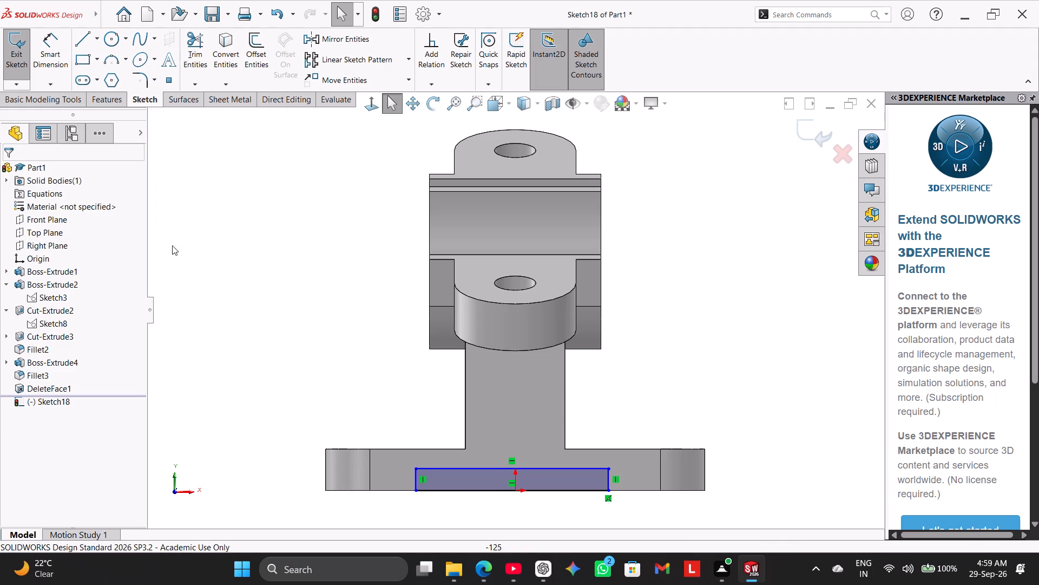
Add a Midpoint relation between the rectangle's bottom line and the origin.
{"action": "left_click", "coordinate": [61, 47]}
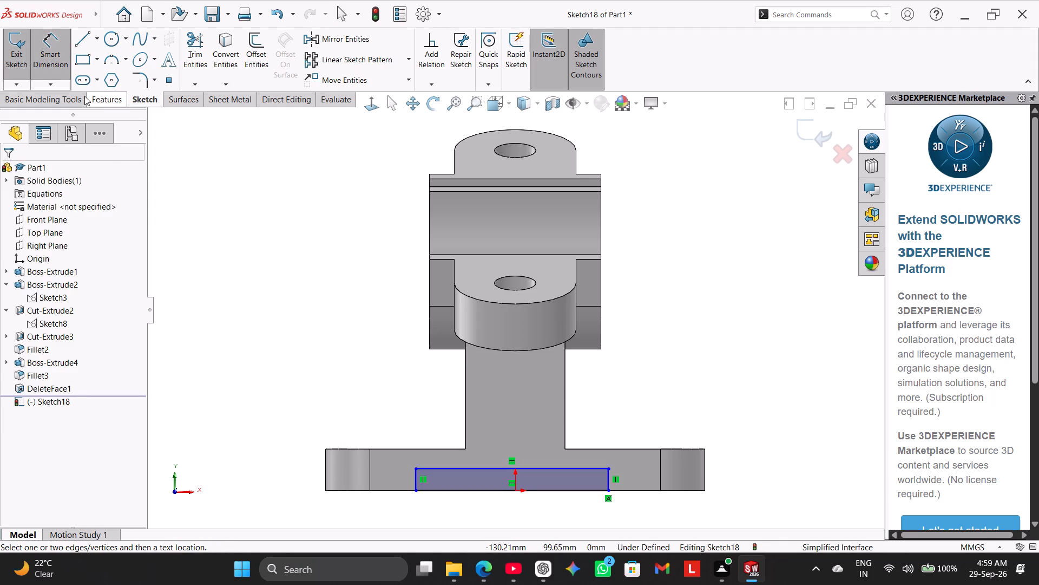
{"action": "left_click", "coordinate": [54, 54]}
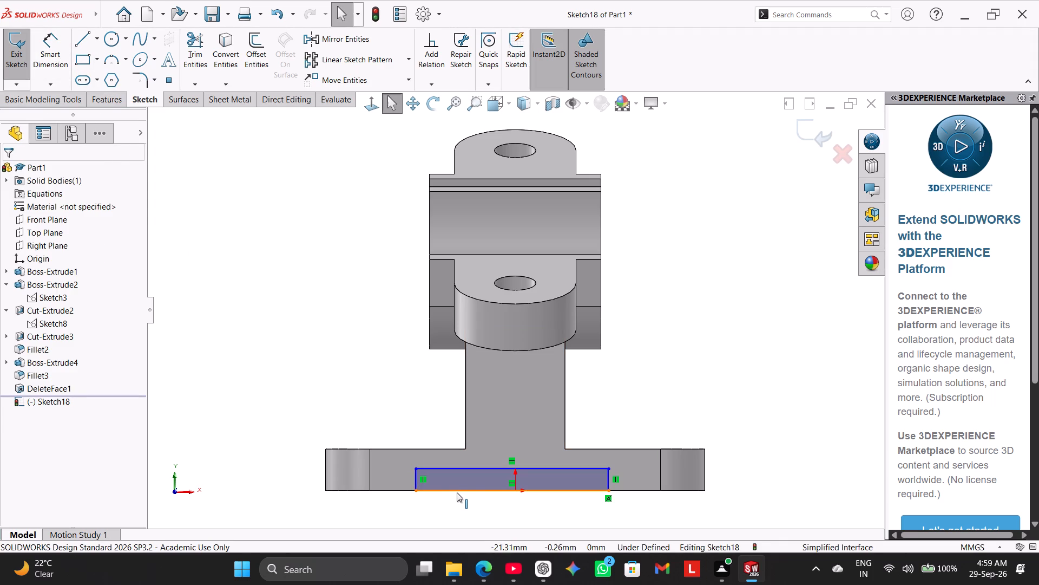
{"action": "left_click", "coordinate": [457, 492], "text": "ctrl"}
{"action": "left_click", "coordinate": [515, 492], "text": "ctrl"}
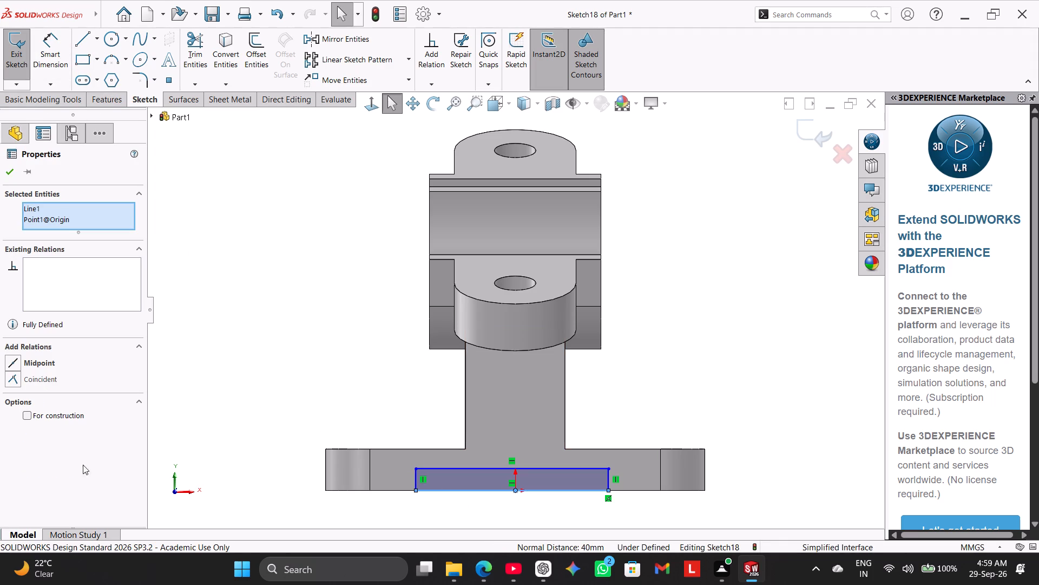
{"action": "left_click", "coordinate": [29, 362]}
{"action": "left_click", "coordinate": [168, 372]}
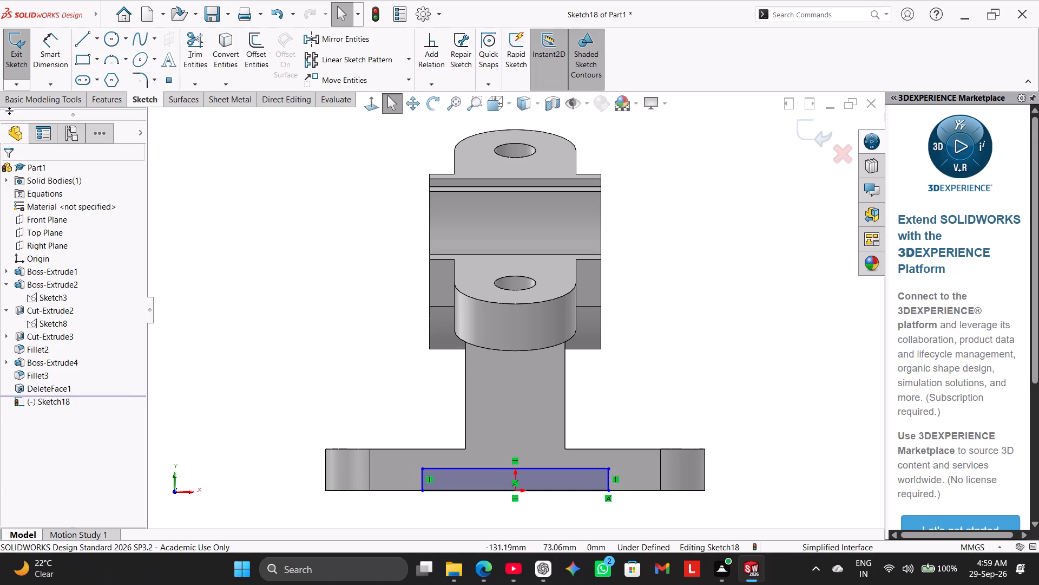
Dimension the rectangle on the base's side face as 60 mm wide and 3 mm high.
{"action": "left_click_drag", "start_coordinate": [46, 63], "coordinate": [51, 64]}
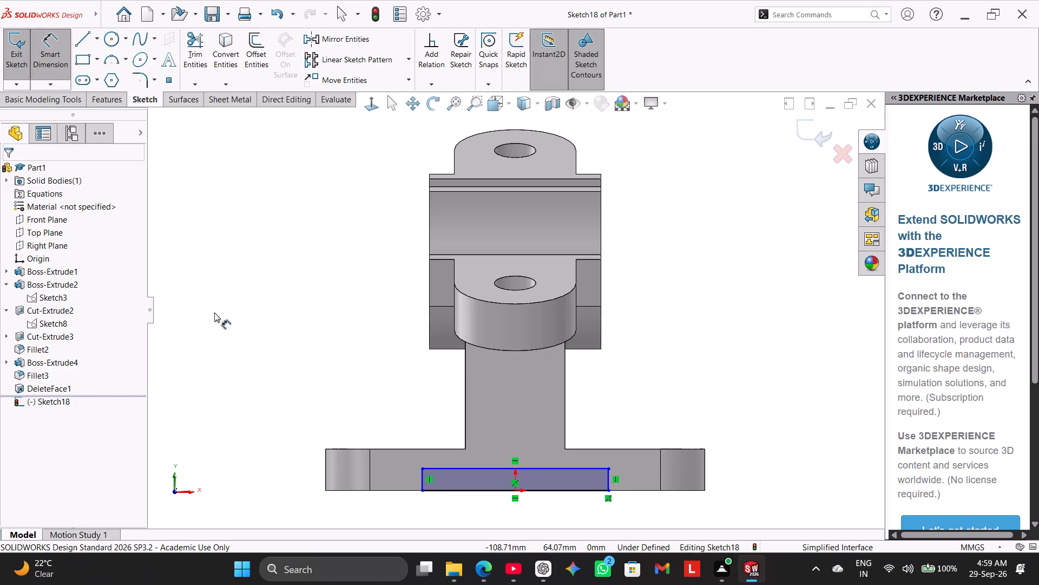
{"action": "left_click", "coordinate": [490, 491]}
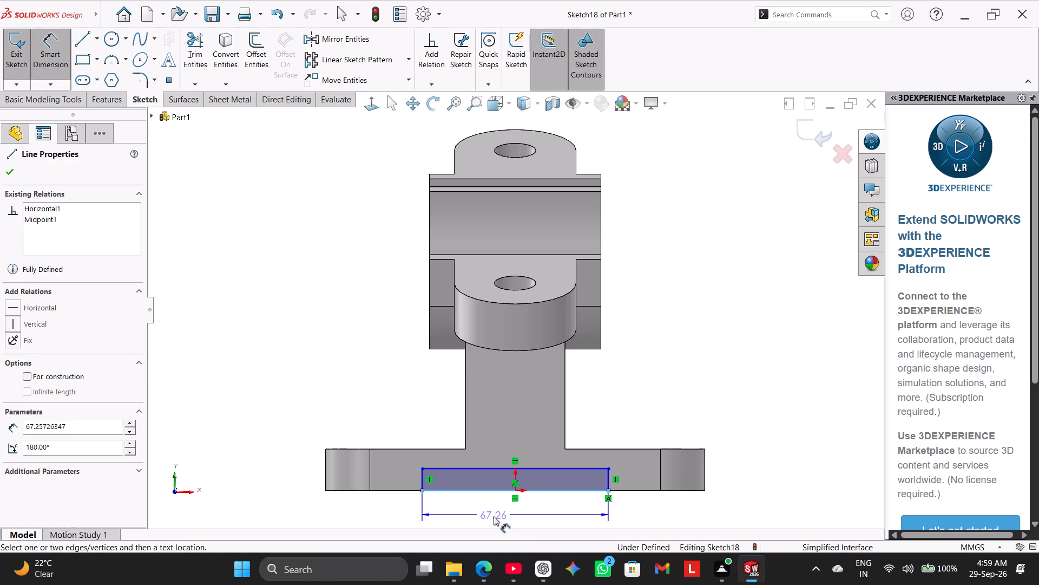
{"action": "left_click", "coordinate": [495, 519]}
{"action": "type", "text": "60"}
{"action": "key", "text": "Return"}
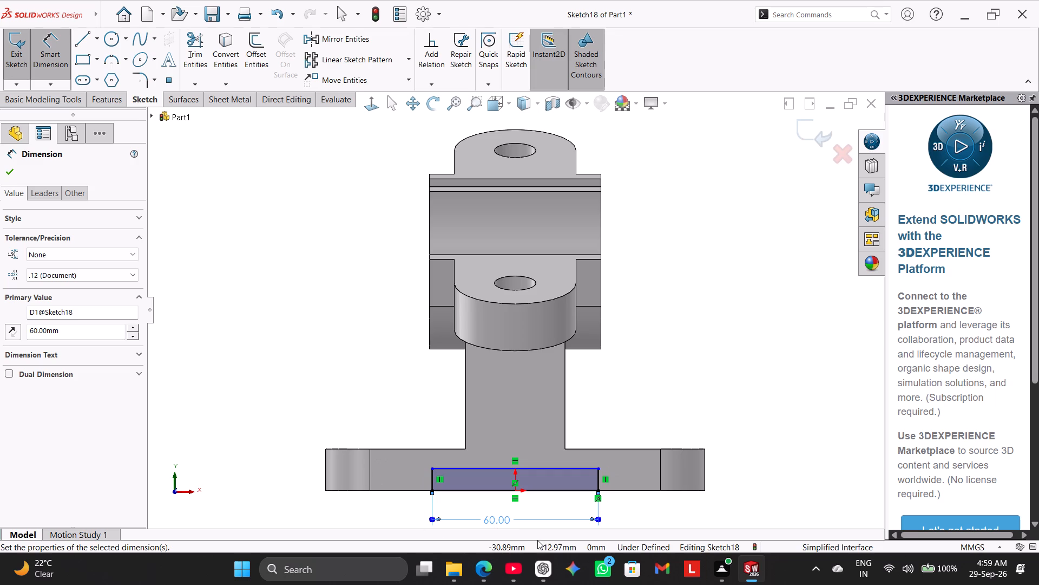
{"action": "left_click", "coordinate": [431, 480]}
{"action": "left_click", "coordinate": [413, 478]}
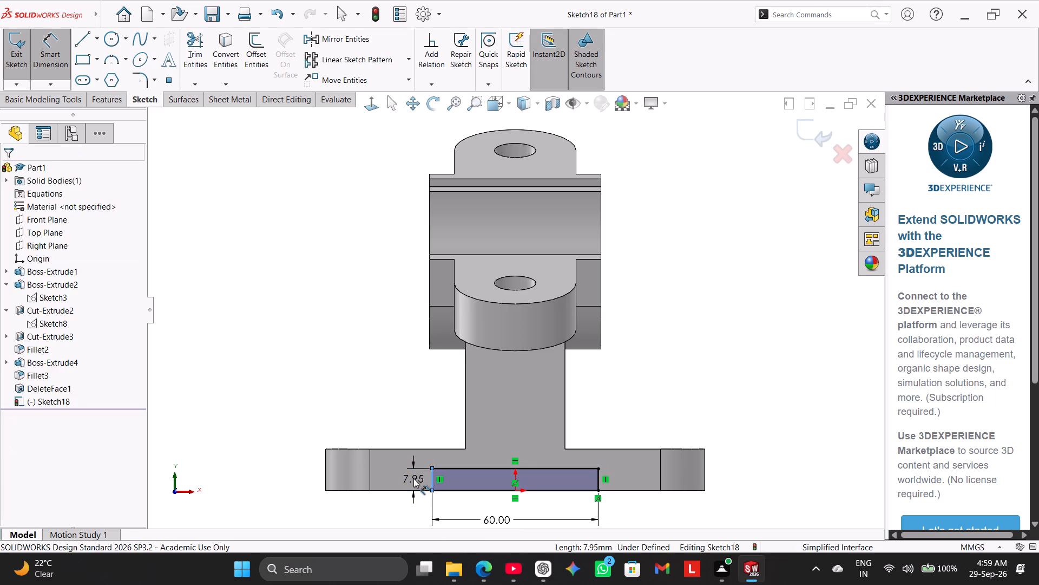
{"action": "key", "text": "3"}
{"action": "key", "text": "Return"}
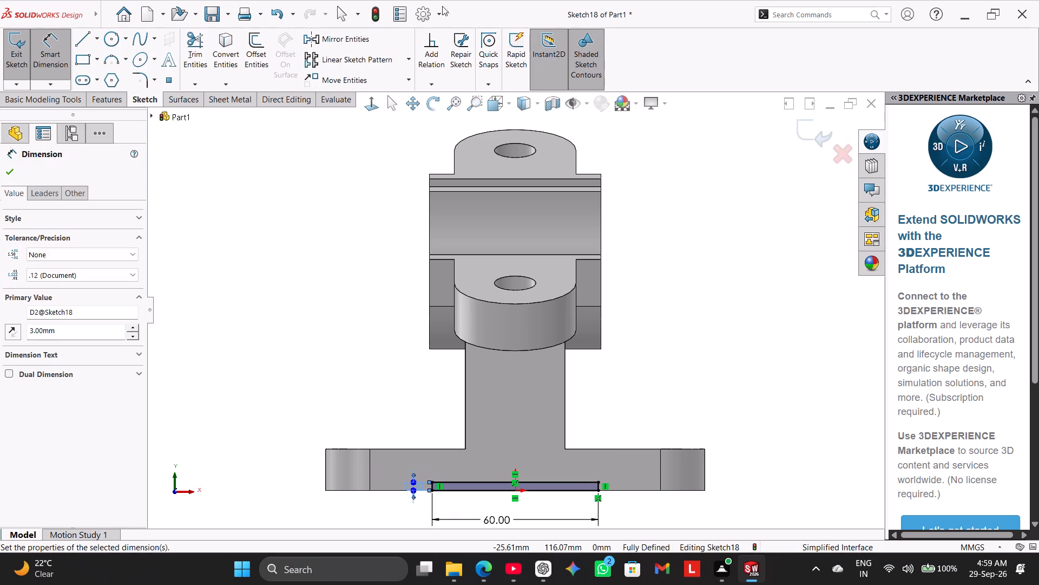
{"action": "right_click_drag", "start_coordinate": [264, 208], "coordinate": [267, 213]}
{"action": "left_click", "coordinate": [325, 251]}
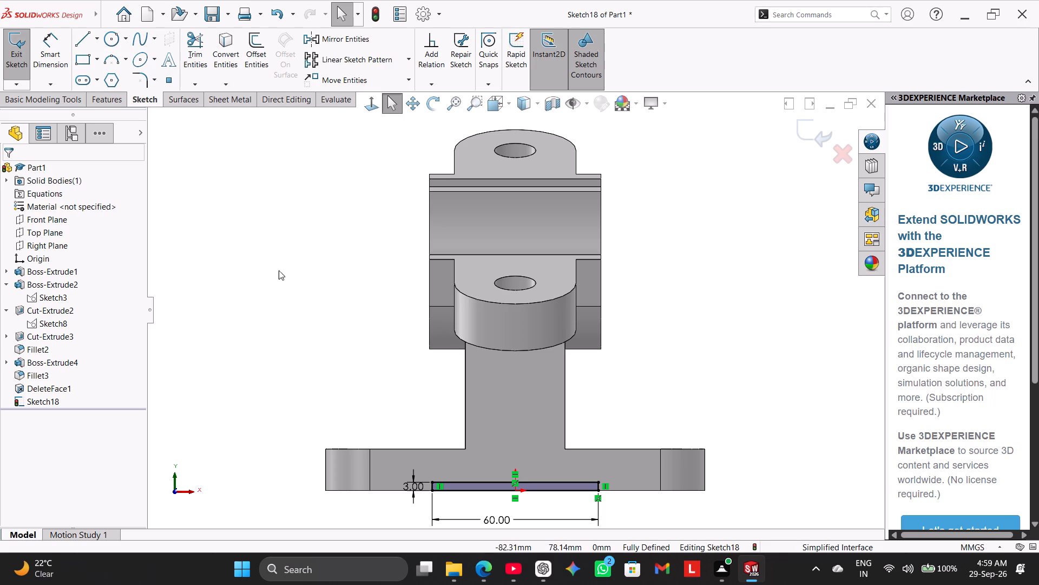
Cut-extrude the rectangle into the base's underside with the preset extrusion settings.
{"action": "left_click", "coordinate": [122, 101]}
{"action": "left_click", "coordinate": [206, 57]}
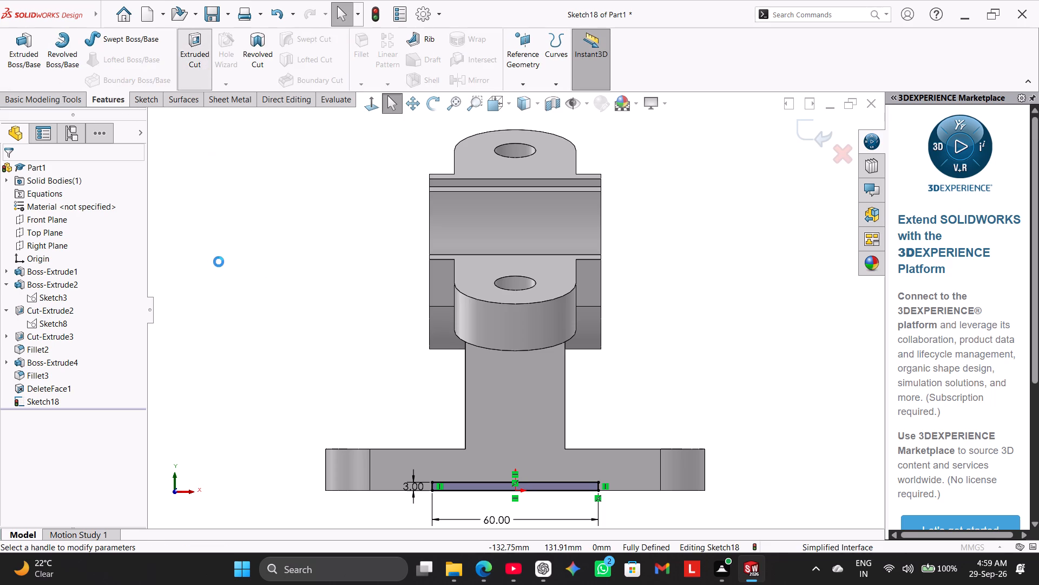
{"action": "middle_click_drag", "start_coordinate": [228, 268], "coordinate": [323, 428]}
{"action": "left_click", "coordinate": [12, 173]}
{"action": "left_click", "coordinate": [228, 281]}
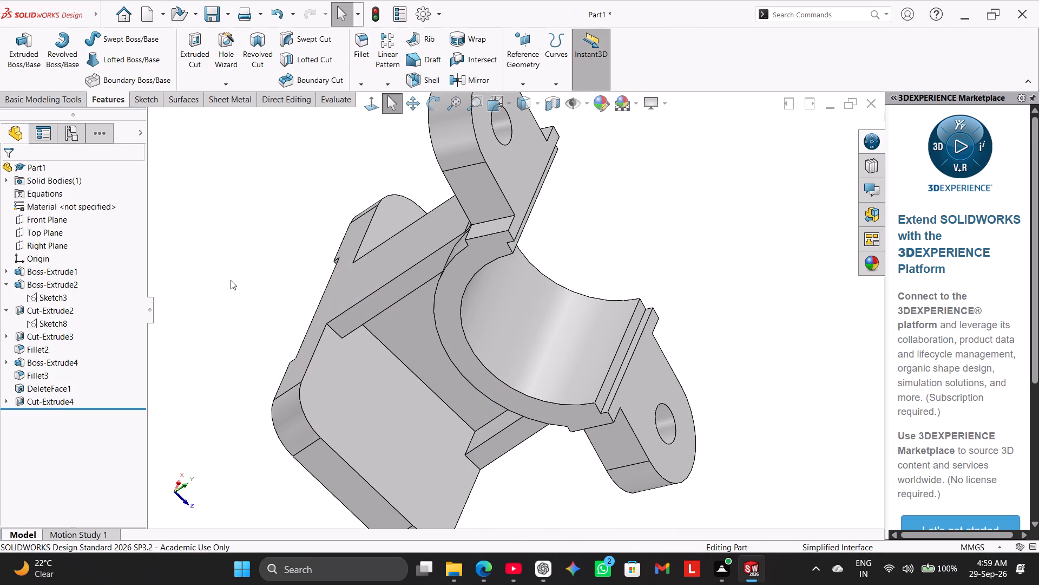
Start a new sketch on the Right Plane.
{"action": "right_click_drag", "start_coordinate": [219, 302], "coordinate": [461, 172]}
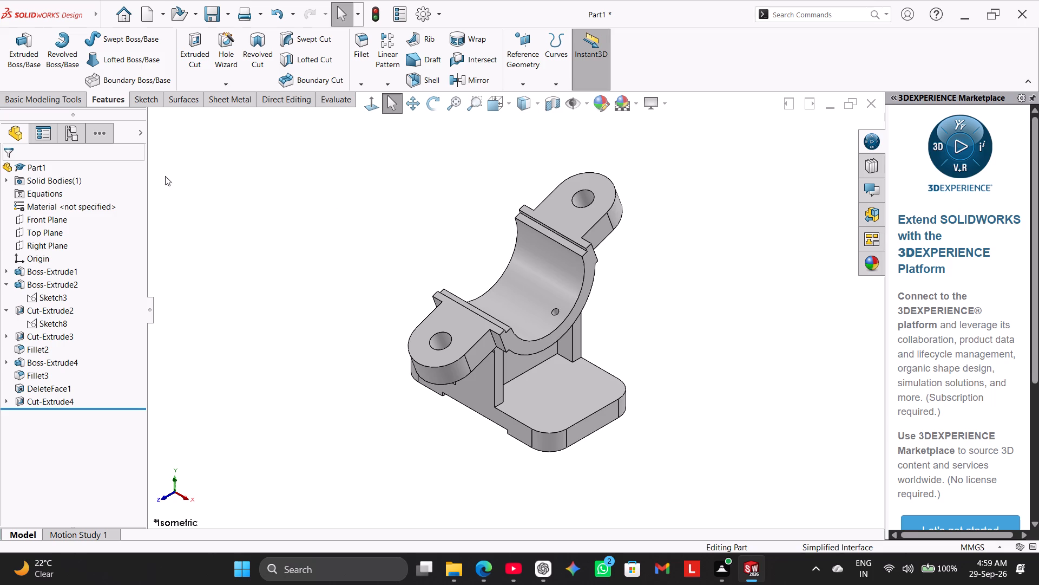
{"action": "left_click", "coordinate": [56, 243]}
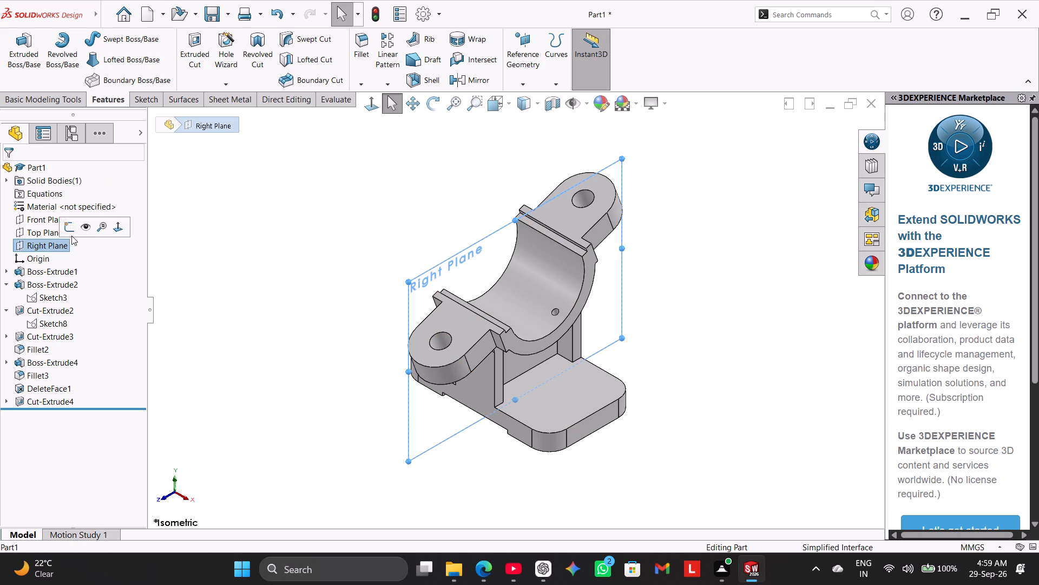
{"action": "left_click", "coordinate": [70, 230]}
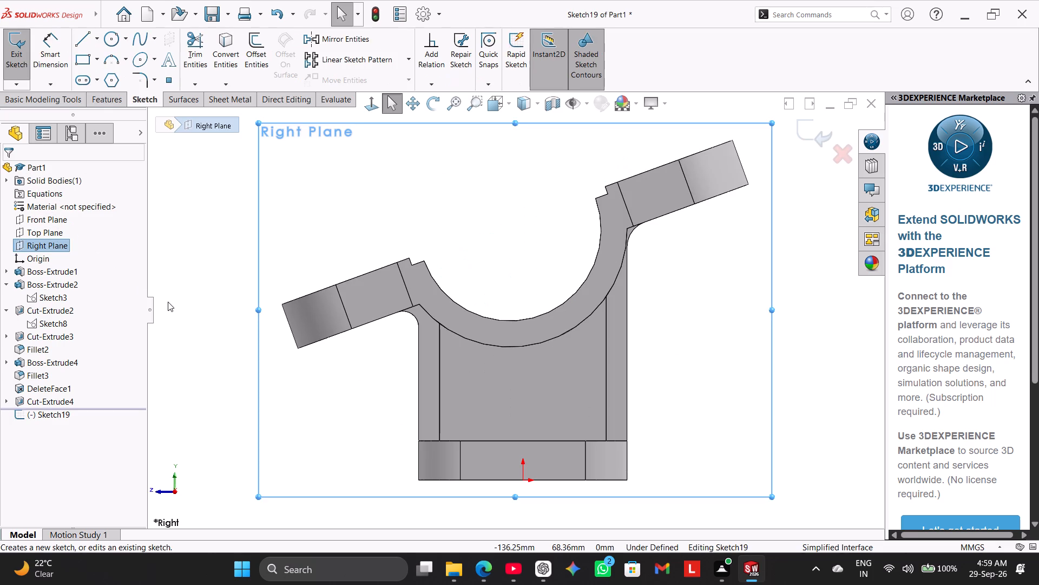
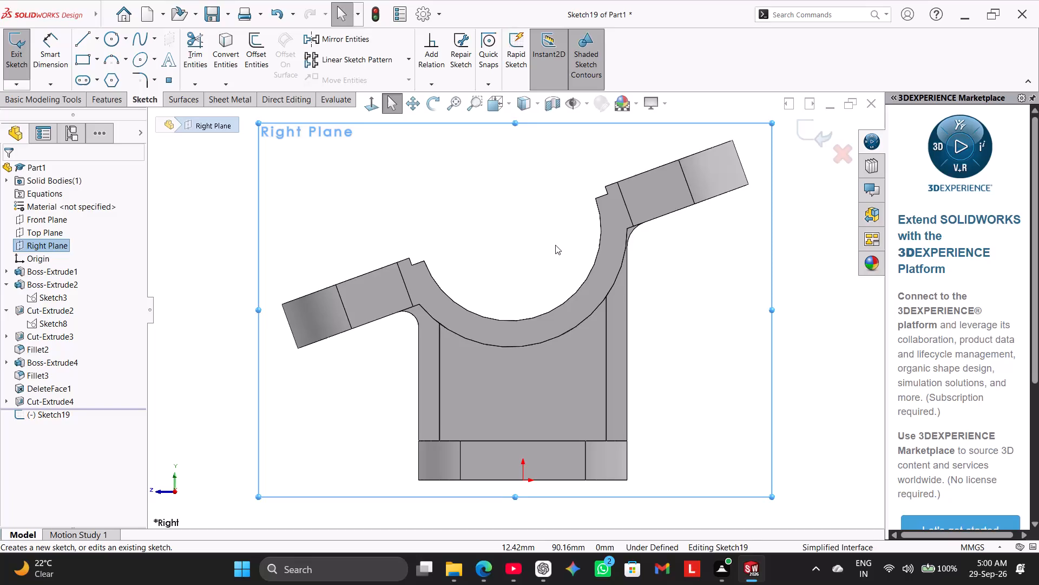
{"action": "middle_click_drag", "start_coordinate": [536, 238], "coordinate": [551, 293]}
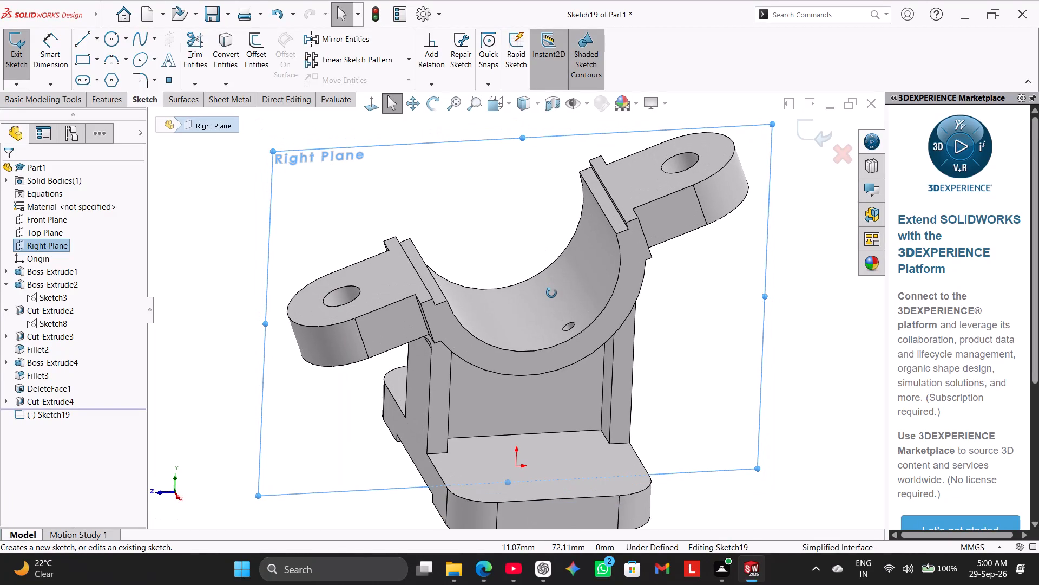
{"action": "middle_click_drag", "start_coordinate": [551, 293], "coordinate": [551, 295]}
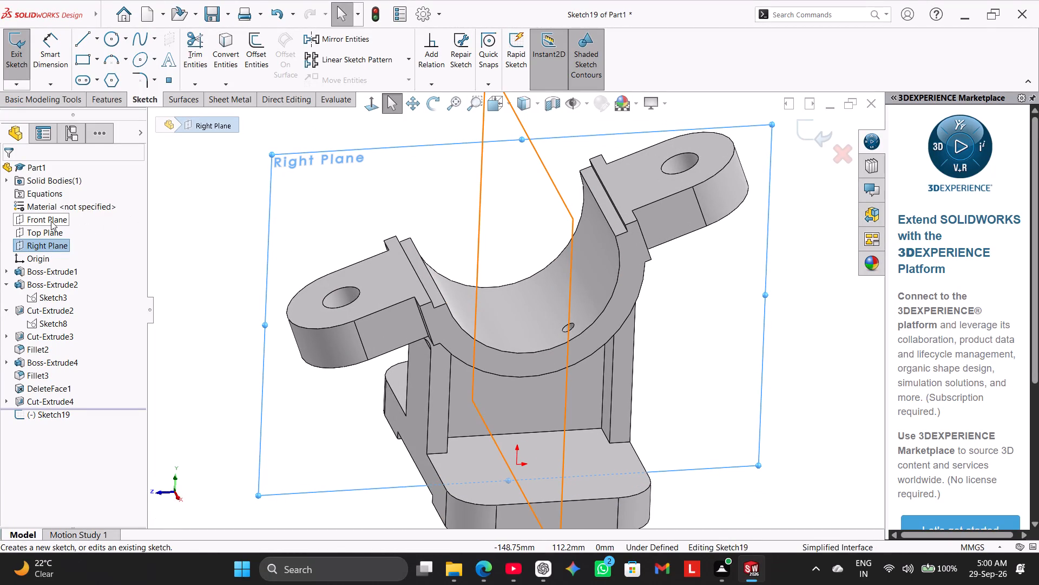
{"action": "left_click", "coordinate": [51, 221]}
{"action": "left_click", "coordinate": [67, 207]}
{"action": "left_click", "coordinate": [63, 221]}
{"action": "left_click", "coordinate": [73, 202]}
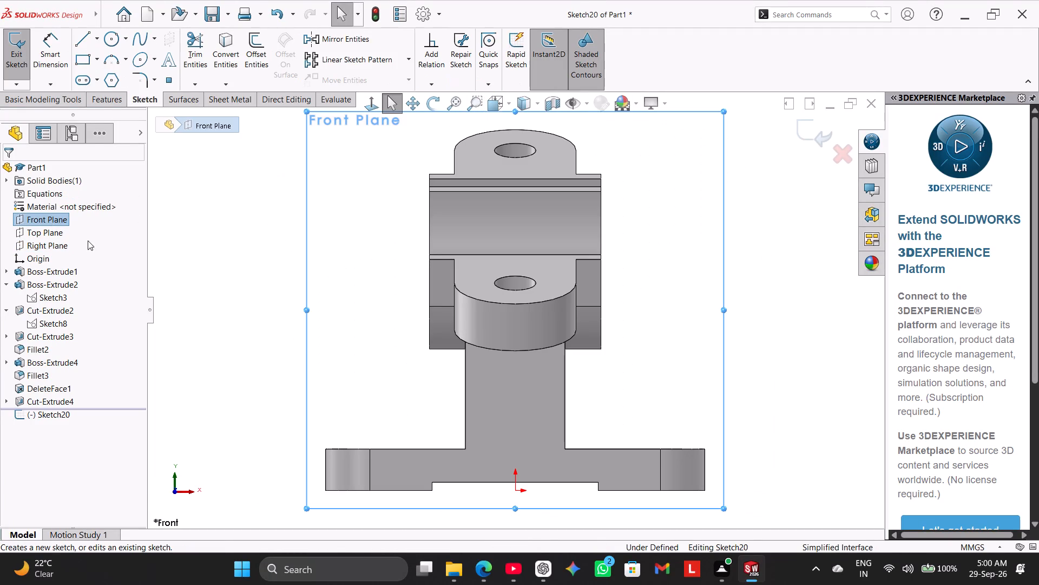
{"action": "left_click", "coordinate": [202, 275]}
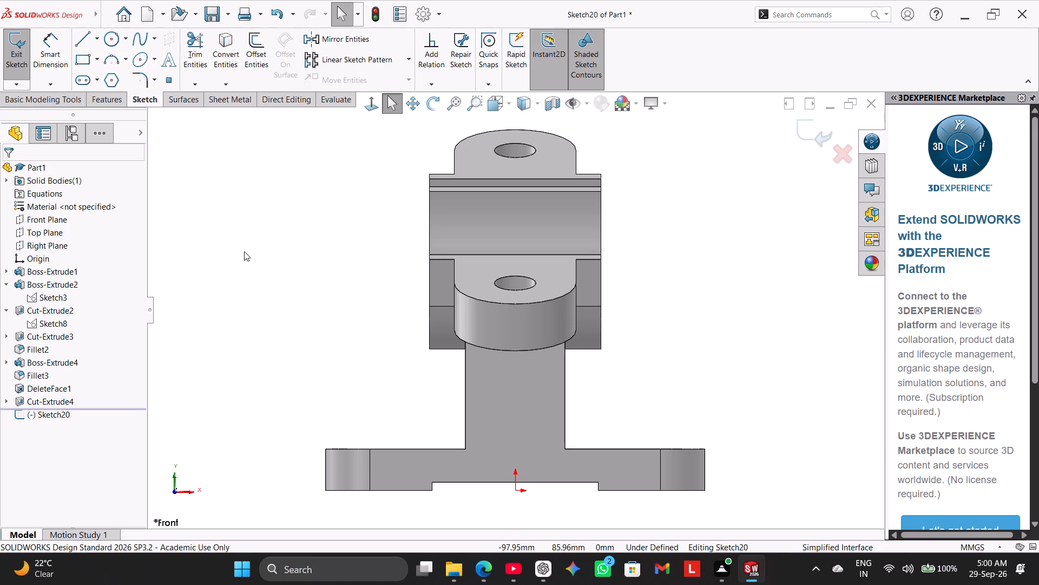
Examine the bracket in the front, back, left, right, top, bottom and isometric standard views.
{"action": "key", "text": "ctrl+1"}
{"action": "key", "text": "ctrl+2"}
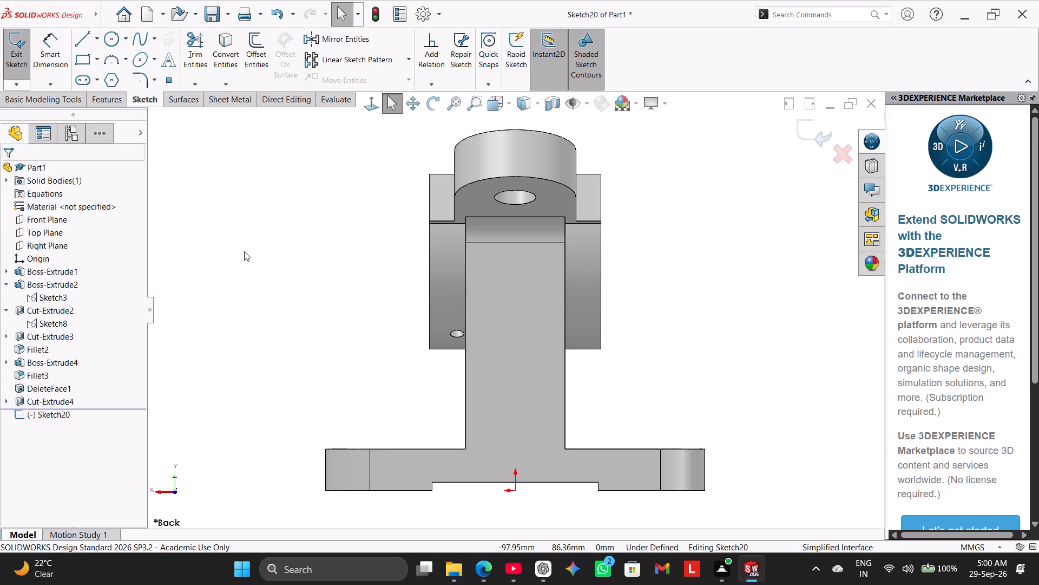
{"action": "key", "text": "ctrl+2"}
{"action": "key", "text": "ctrl+3"}
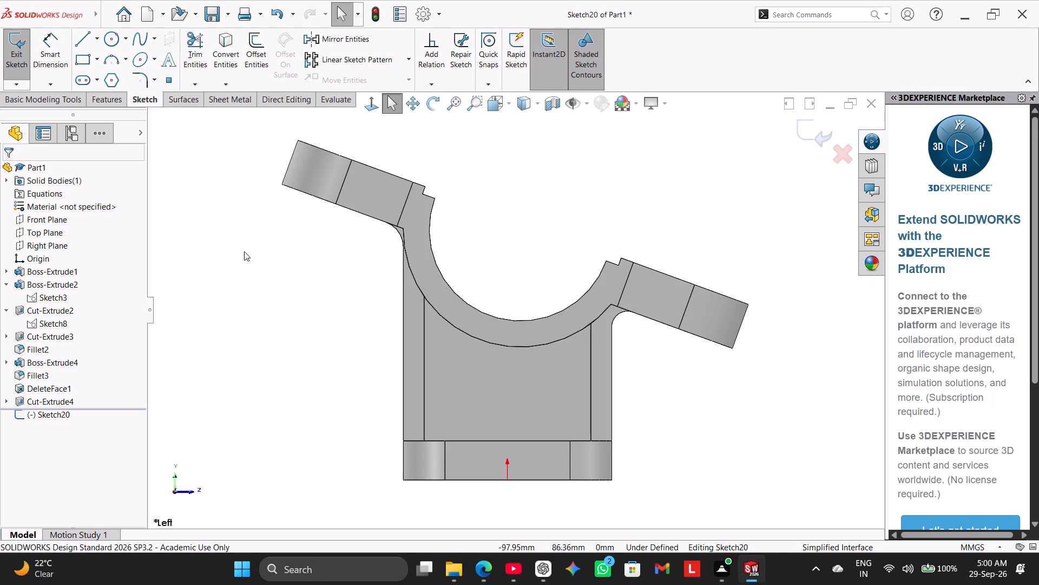
{"action": "key", "text": "ctrl+4"}
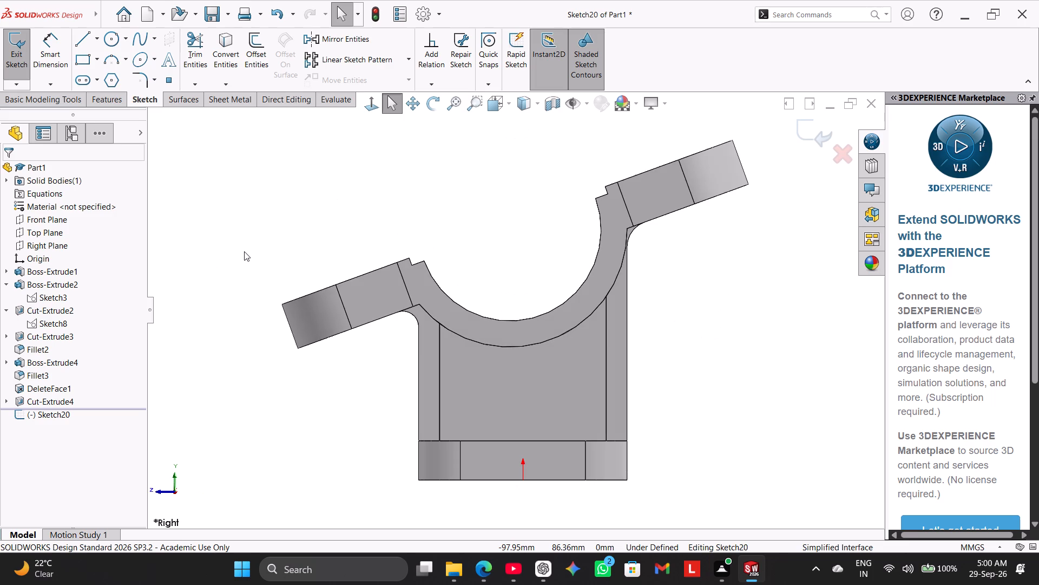
{"action": "key", "text": "ctrl+shift+super+F23"}
{"action": "type", "text": "345"}
{"action": "key", "text": "6"}
{"action": "key", "text": "5"}
{"action": "key", "text": "ctrl+1"}
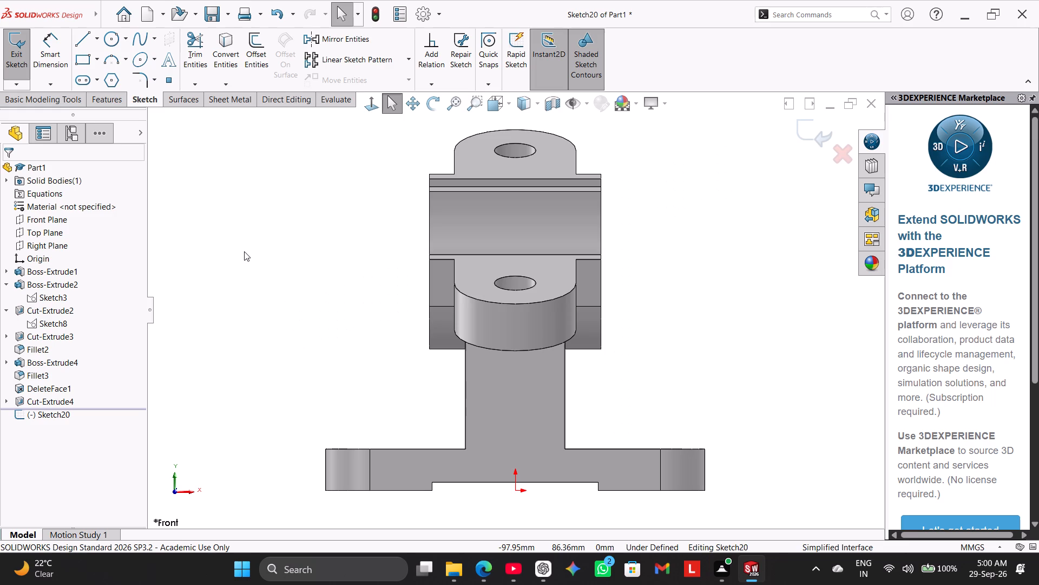
{"action": "key", "text": "ctrl+2"}
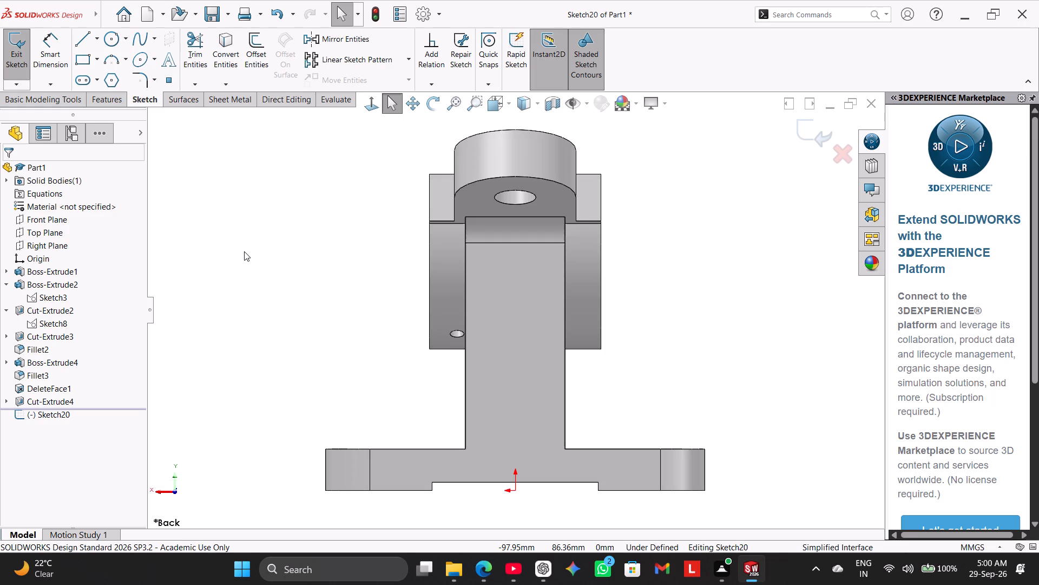
{"action": "key", "text": "ctrl+3"}
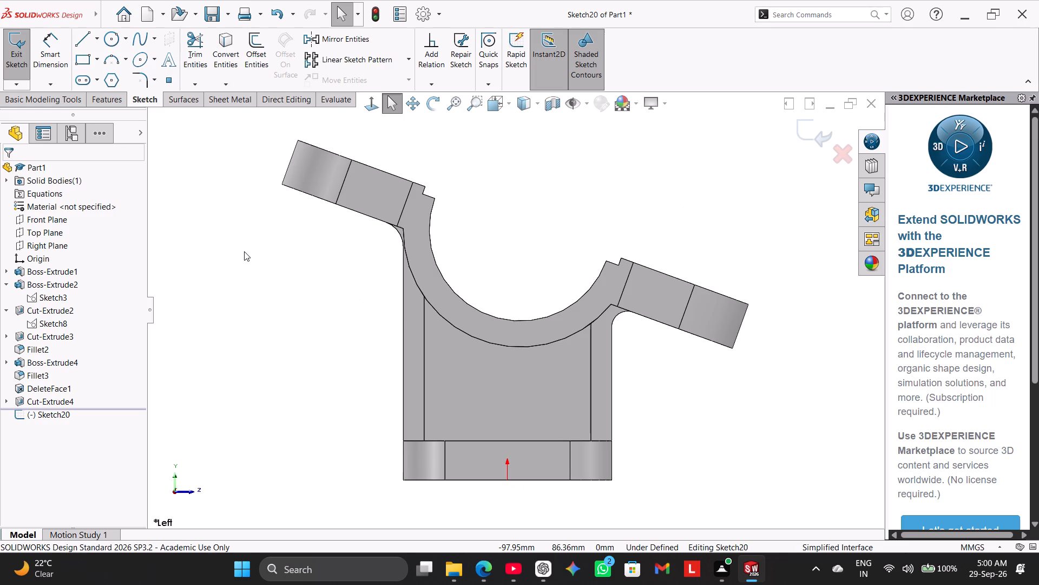
{"action": "key", "text": "ctrl+4"}
{"action": "key", "text": "ctrl+5"}
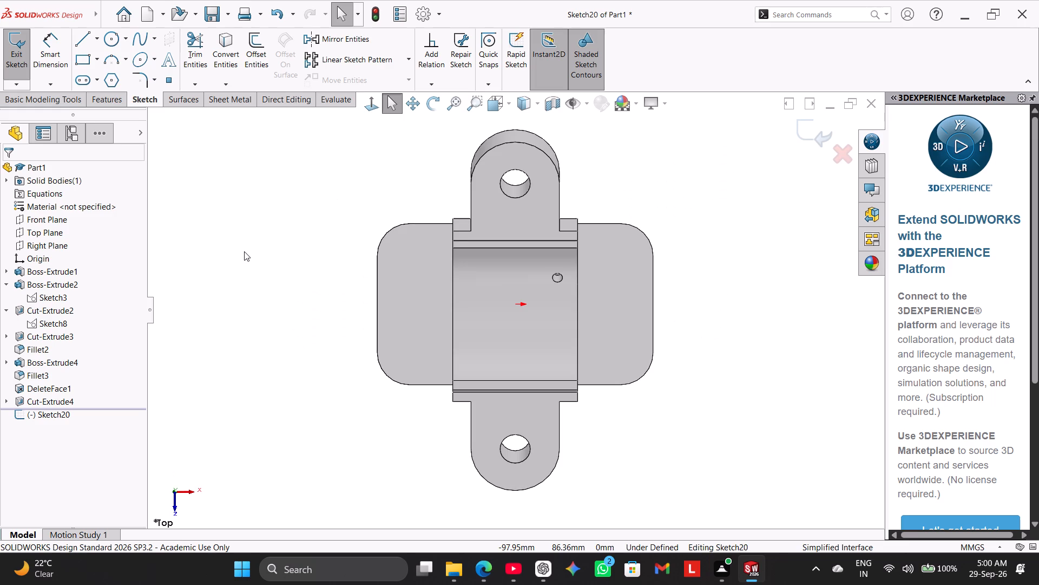
{"action": "key", "text": "ctrl+6"}
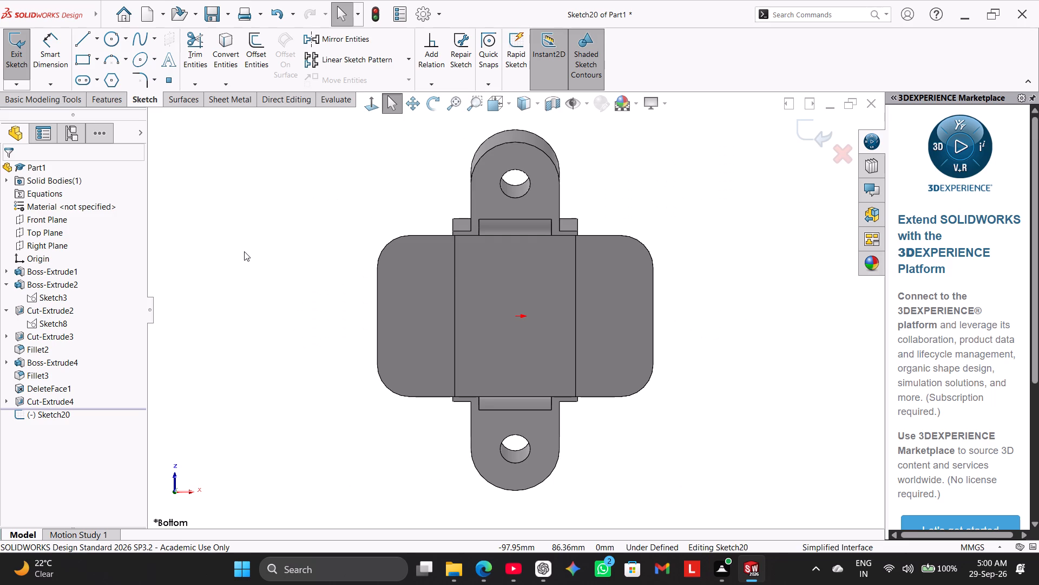
{"action": "key", "text": "ctrl+7"}
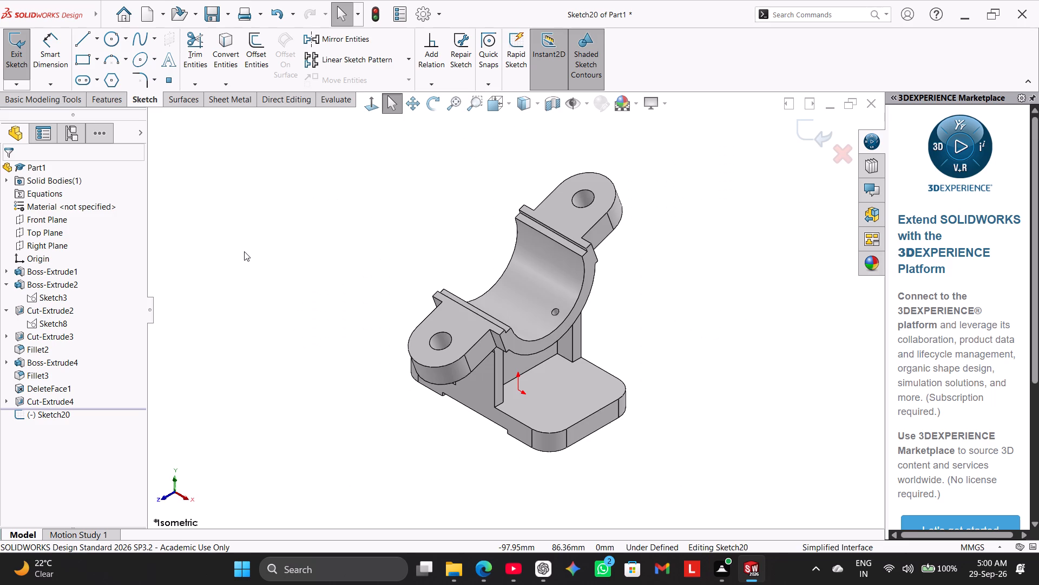
Exit the empty sketch on the Front Plane, leaving the bracket in isometric view.
{"action": "right_click_drag", "start_coordinate": [213, 271], "coordinate": [379, 225]}
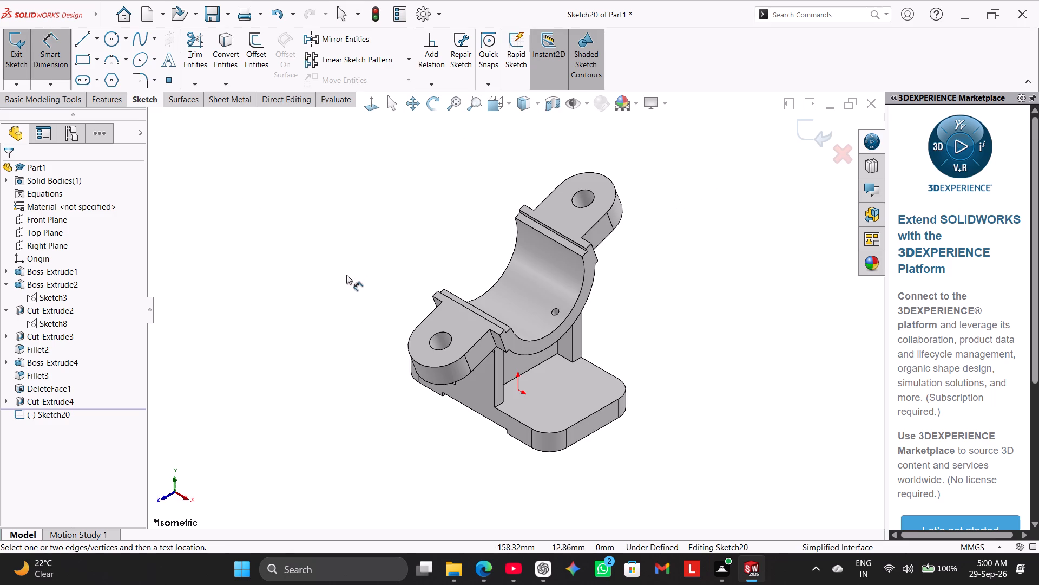
{"action": "right_click", "coordinate": [349, 241]}
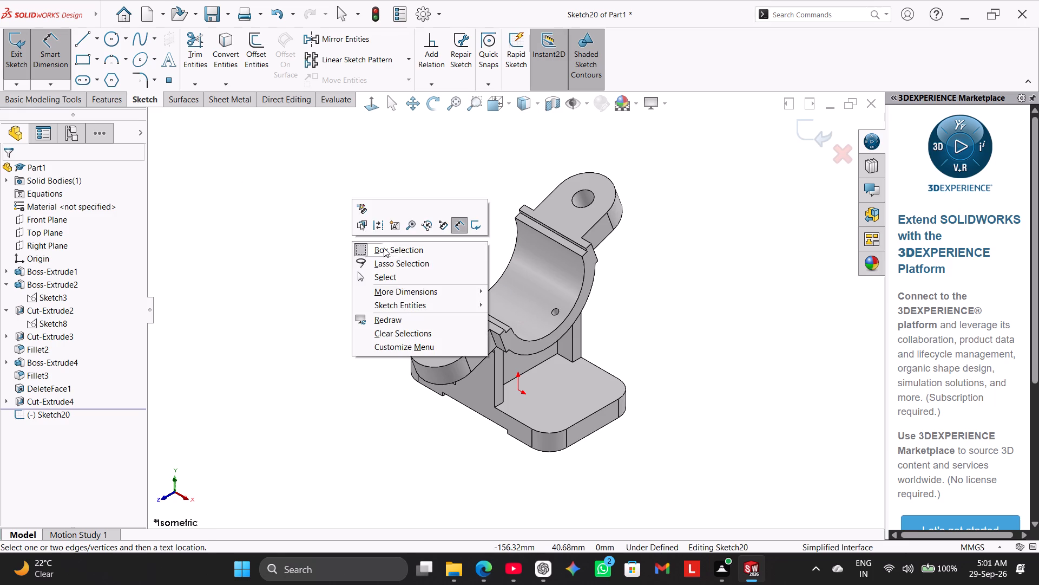
{"action": "left_click", "coordinate": [405, 274]}
{"action": "left_click", "coordinate": [544, 288]}
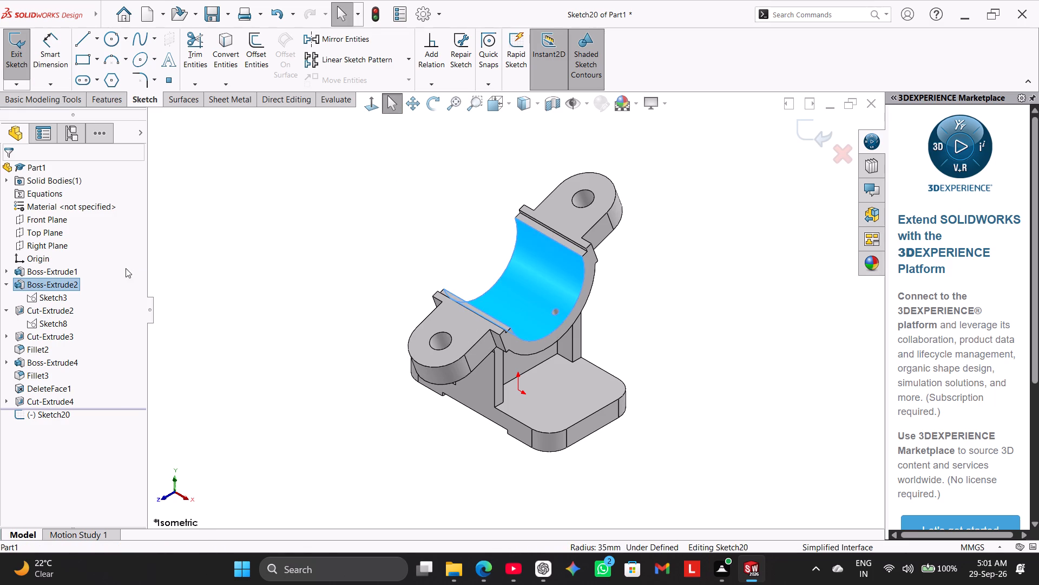
{"action": "left_click", "coordinate": [320, 169]}
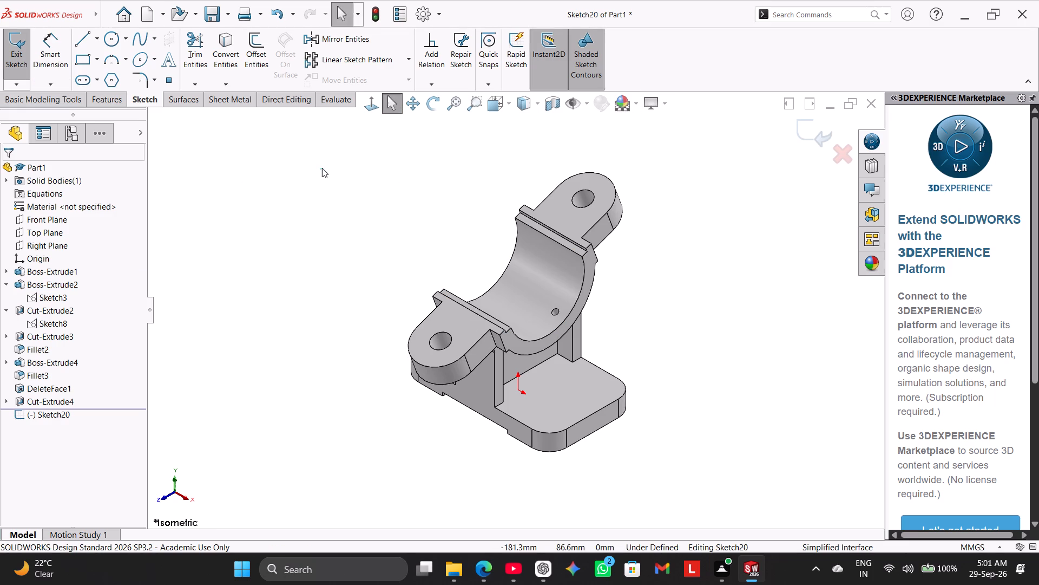
{"action": "left_click", "coordinate": [9, 48]}
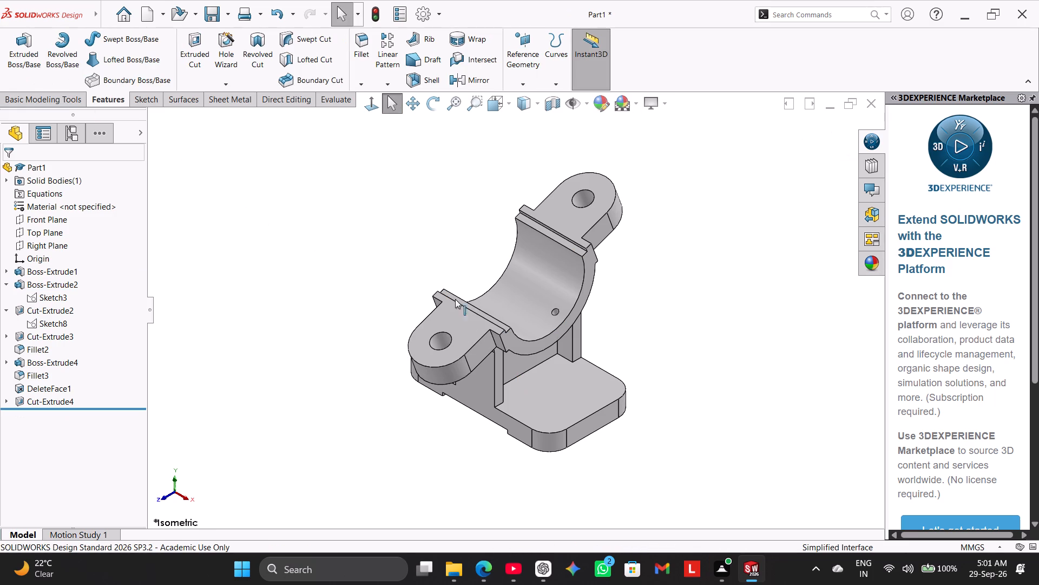
Apply a bright yellow colour appearance to the bracket's concave cylindrical saddle face.
{"action": "left_click", "coordinate": [543, 296]}
{"action": "left_click", "coordinate": [602, 103]}
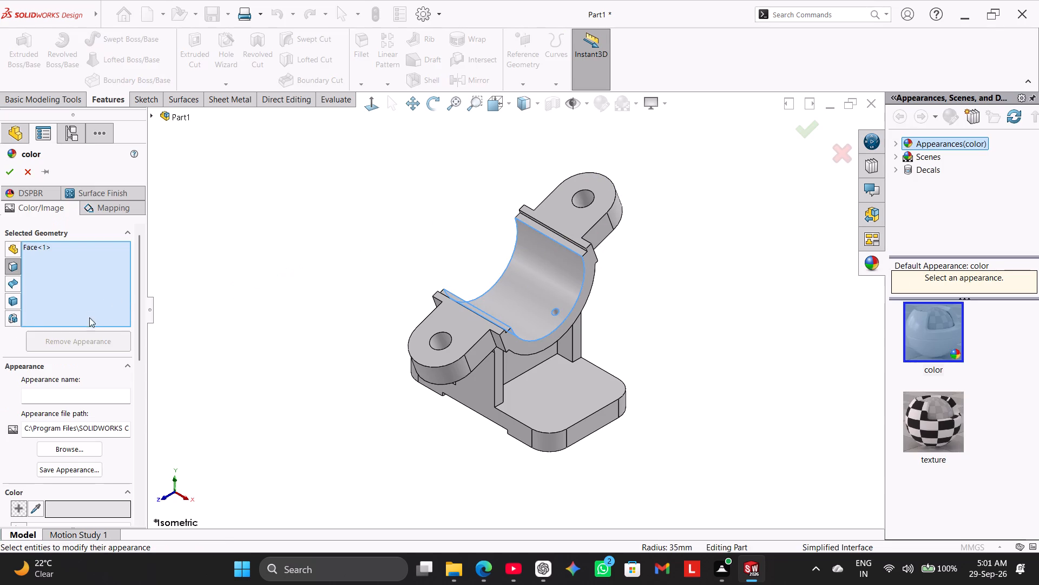
{"action": "left_click_drag", "start_coordinate": [138, 292], "coordinate": [133, 366]}
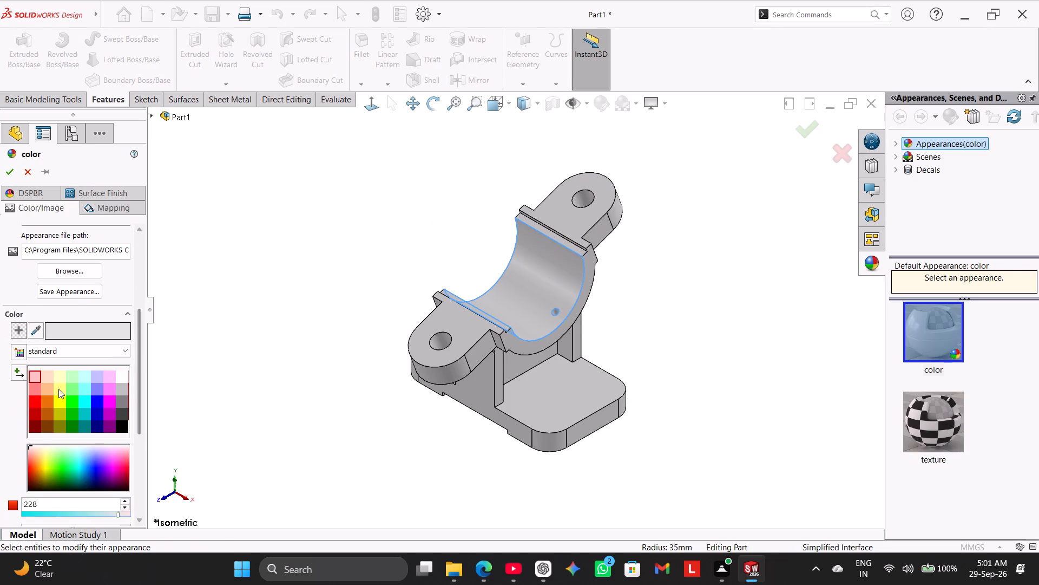
{"action": "left_click", "coordinate": [59, 401]}
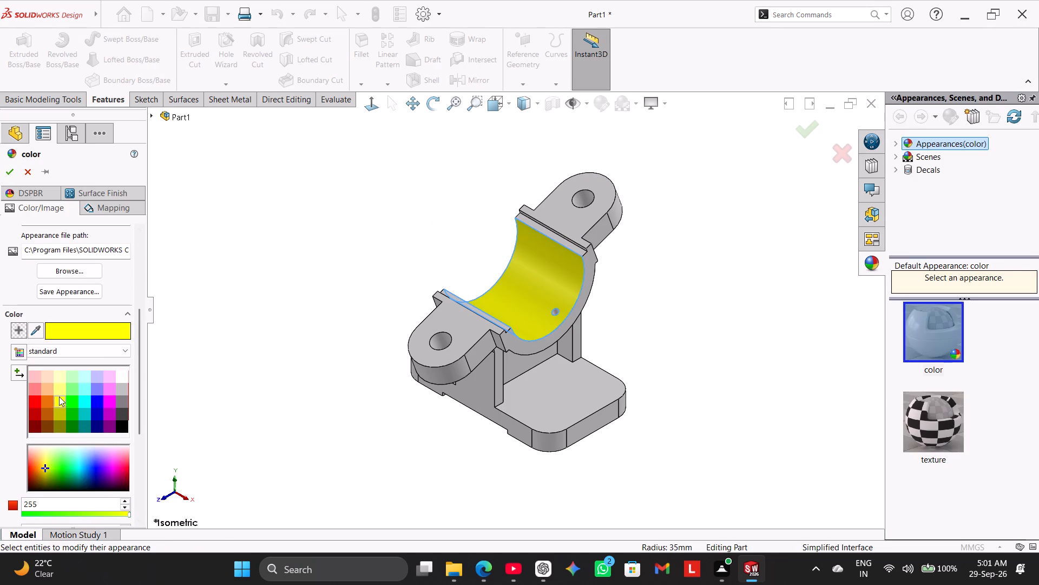
{"action": "left_click", "coordinate": [60, 388]}
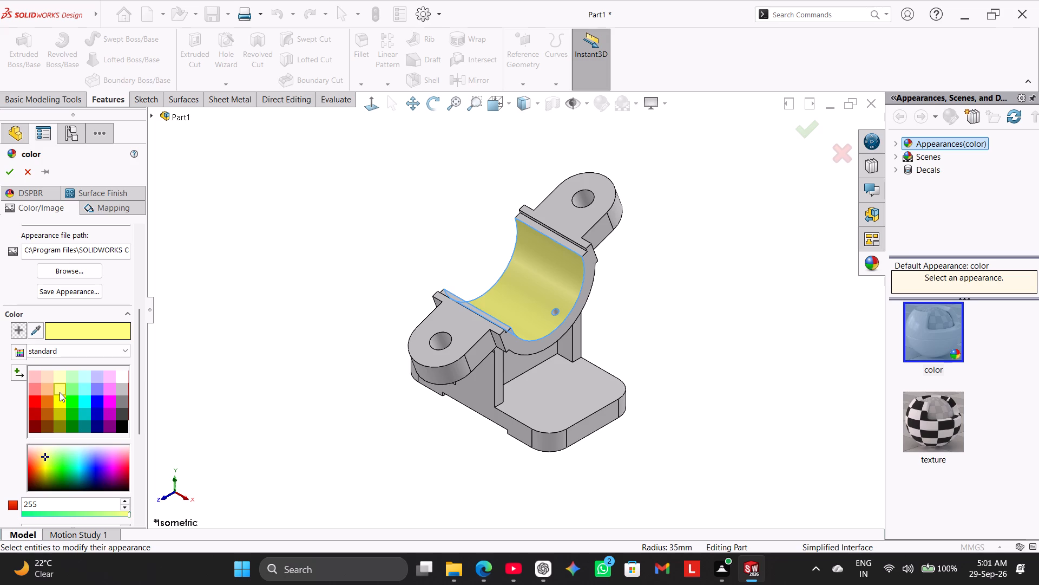
{"action": "left_click", "coordinate": [58, 397]}
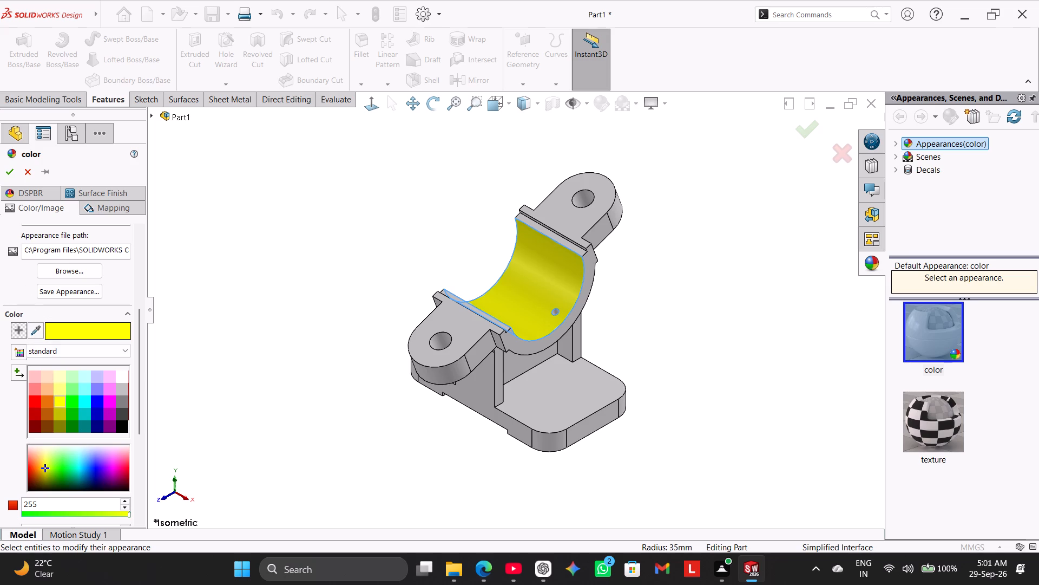
{"action": "left_click", "coordinate": [16, 177]}
{"action": "left_click", "coordinate": [218, 301]}
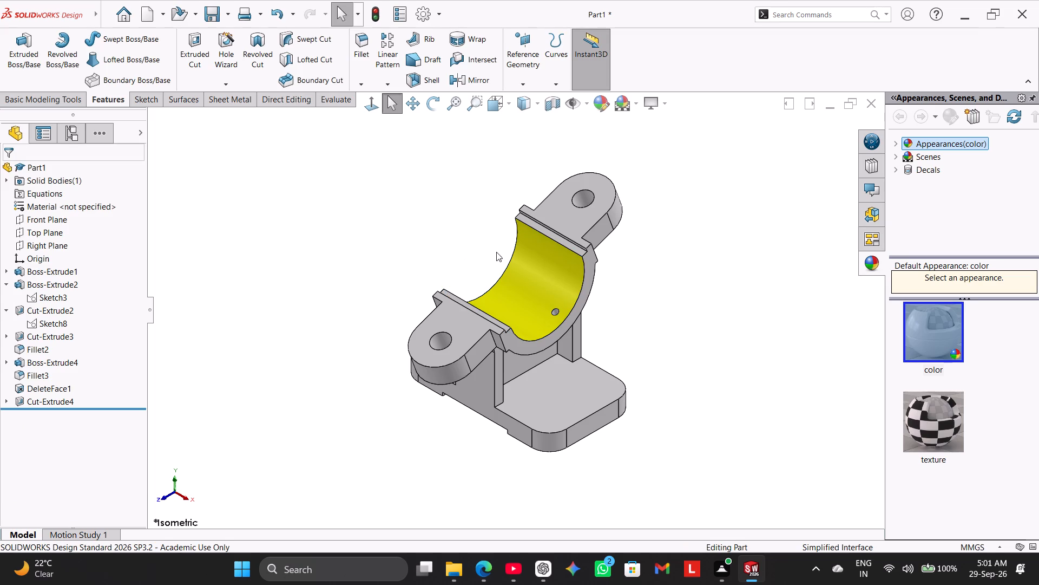
Apply a bright green colour appearance to the top face of the higher mounting lug.
{"action": "left_click", "coordinate": [575, 214]}
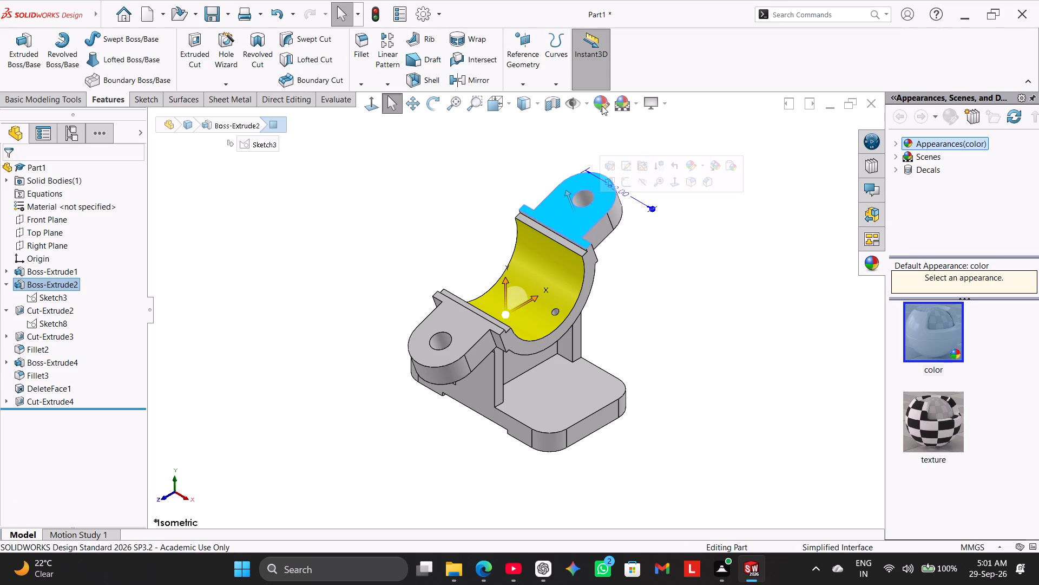
{"action": "left_click", "coordinate": [602, 106]}
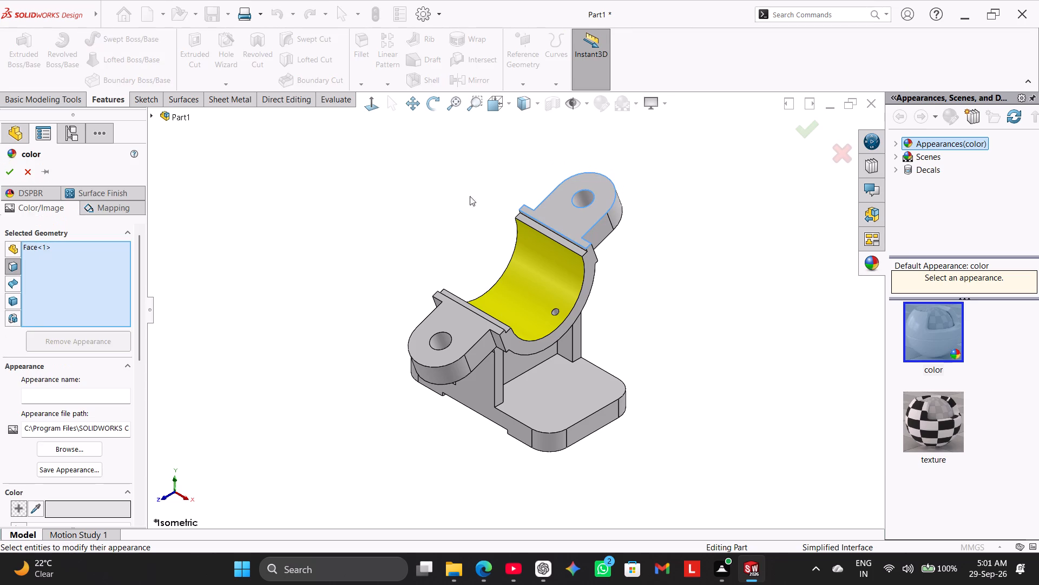
{"action": "left_click_drag", "start_coordinate": [140, 297], "coordinate": [127, 383]}
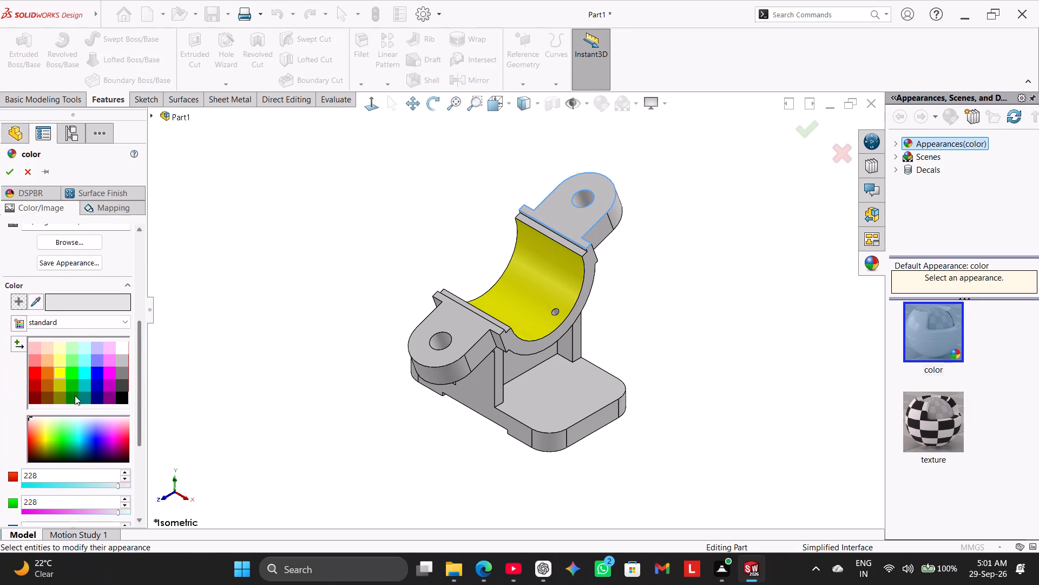
{"action": "left_click", "coordinate": [70, 369]}
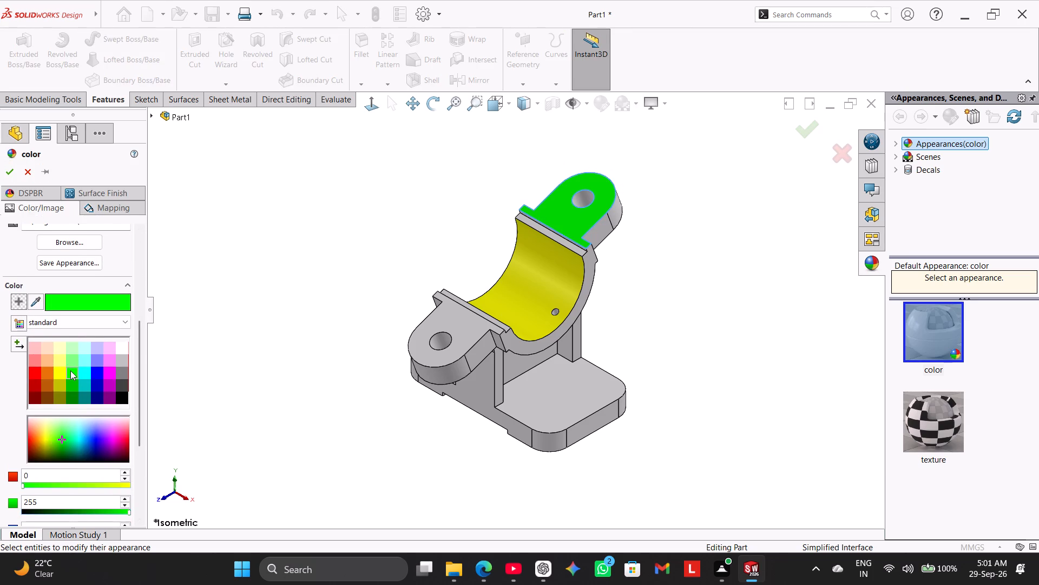
{"action": "left_click", "coordinate": [73, 363]}
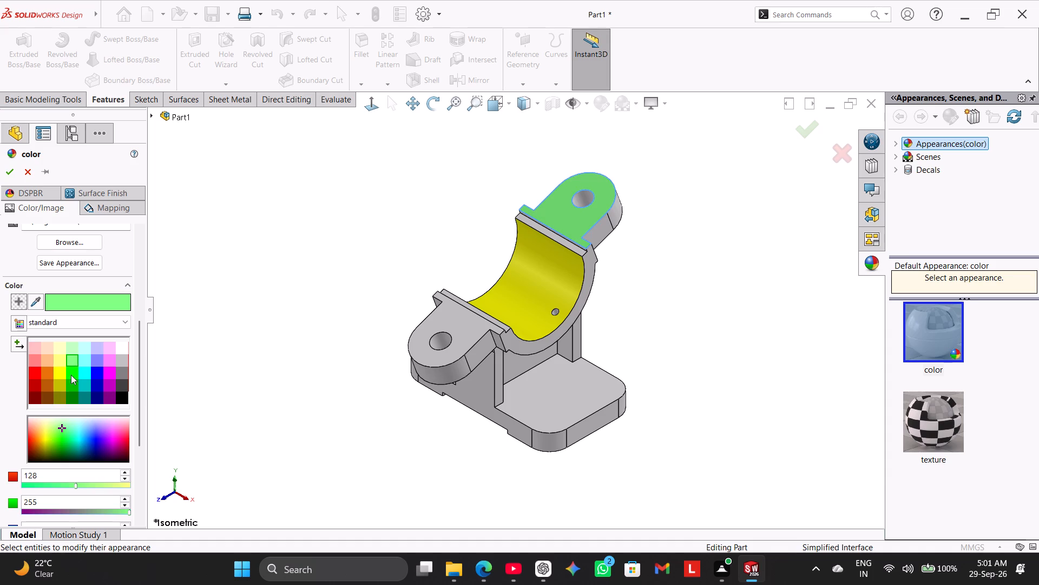
{"action": "left_click", "coordinate": [71, 375]}
{"action": "left_click", "coordinate": [13, 177]}
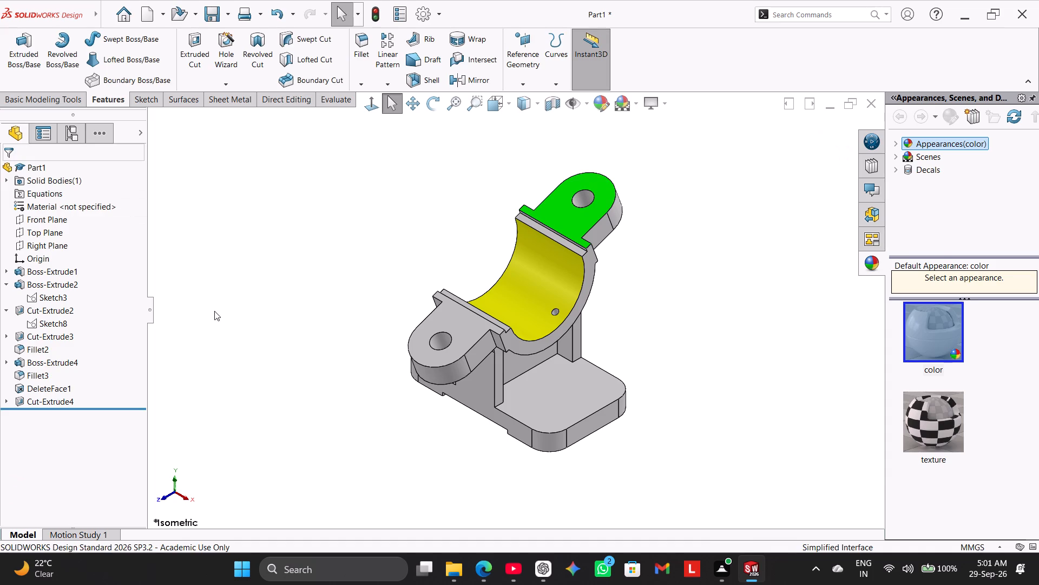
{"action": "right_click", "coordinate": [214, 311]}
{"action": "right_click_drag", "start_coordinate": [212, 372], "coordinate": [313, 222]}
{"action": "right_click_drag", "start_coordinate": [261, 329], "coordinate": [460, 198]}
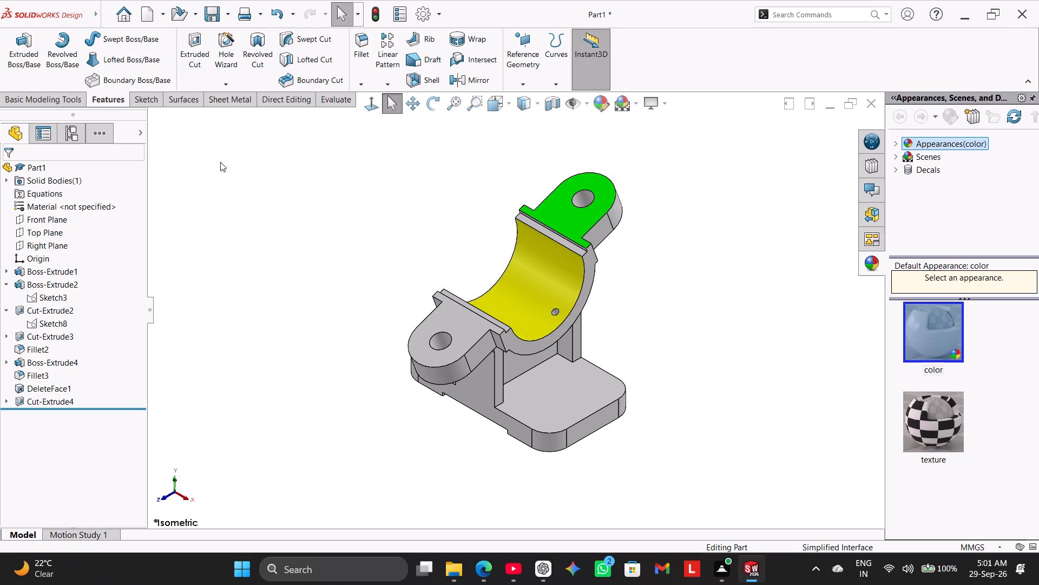
Save the part as Mounting Bracket in SOLIDWORKS Part format in the Internship Works folder.
{"action": "left_click", "coordinate": [228, 10]}
{"action": "left_click", "coordinate": [247, 49]}
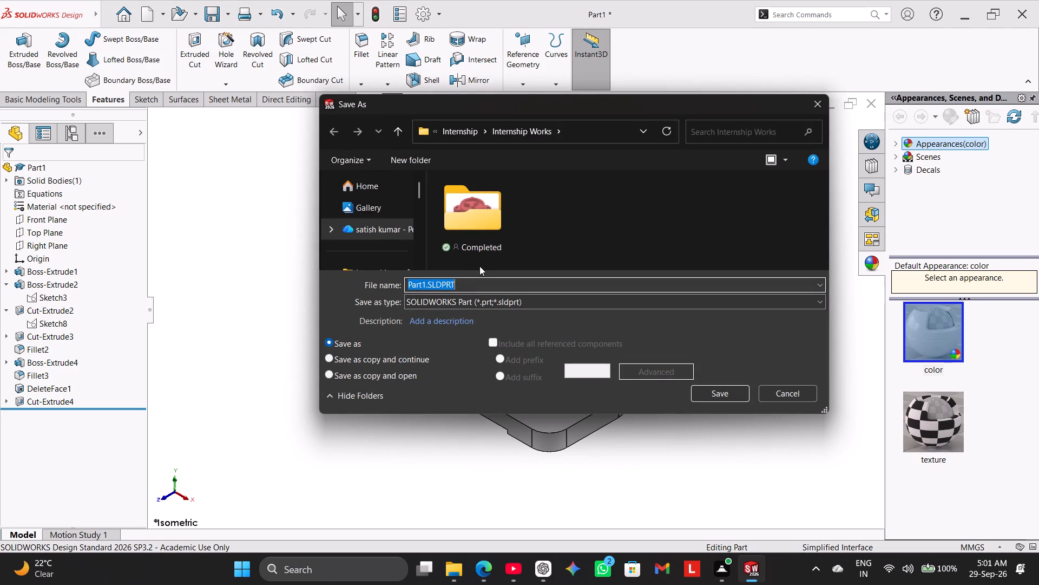
{"action": "key", "text": "ctrl+v"}
{"action": "left_click", "coordinate": [722, 395]}
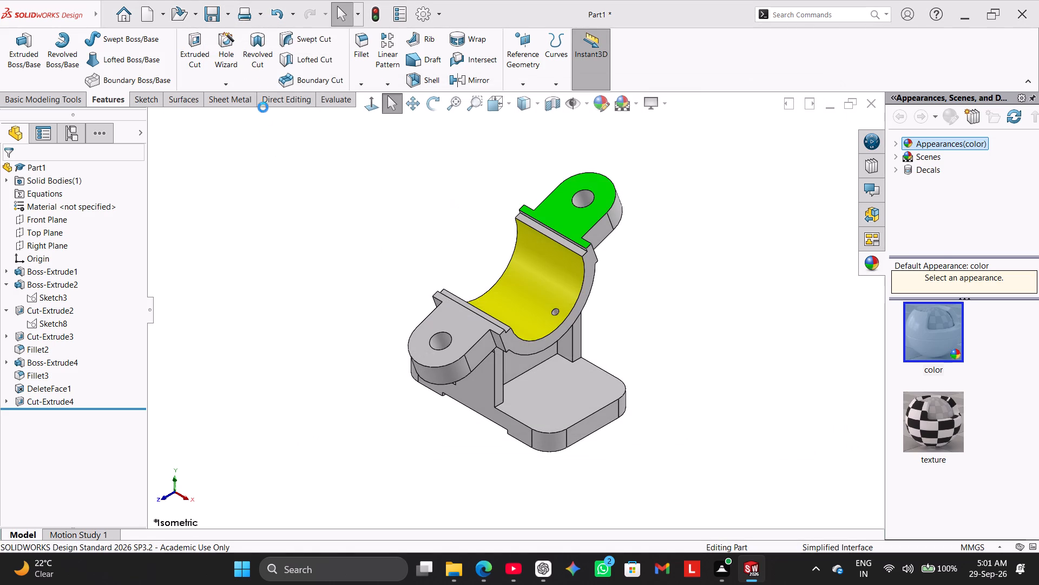
Save the bracket additionally in Adobe Portable Document Format (*.pdf).
{"action": "left_click", "coordinate": [228, 12]}
{"action": "left_click", "coordinate": [240, 47]}
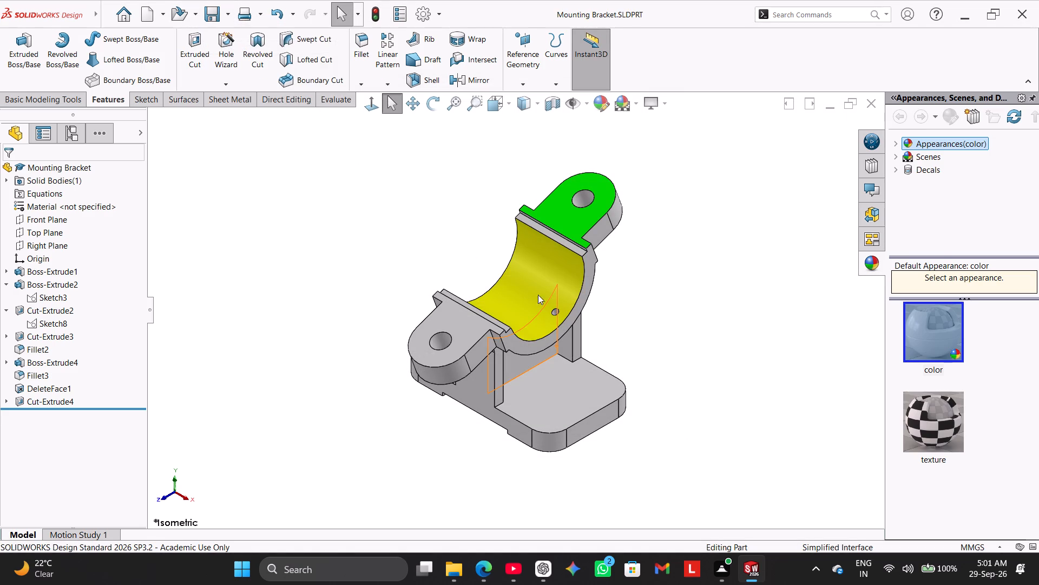
{"action": "left_click", "coordinate": [653, 308]}
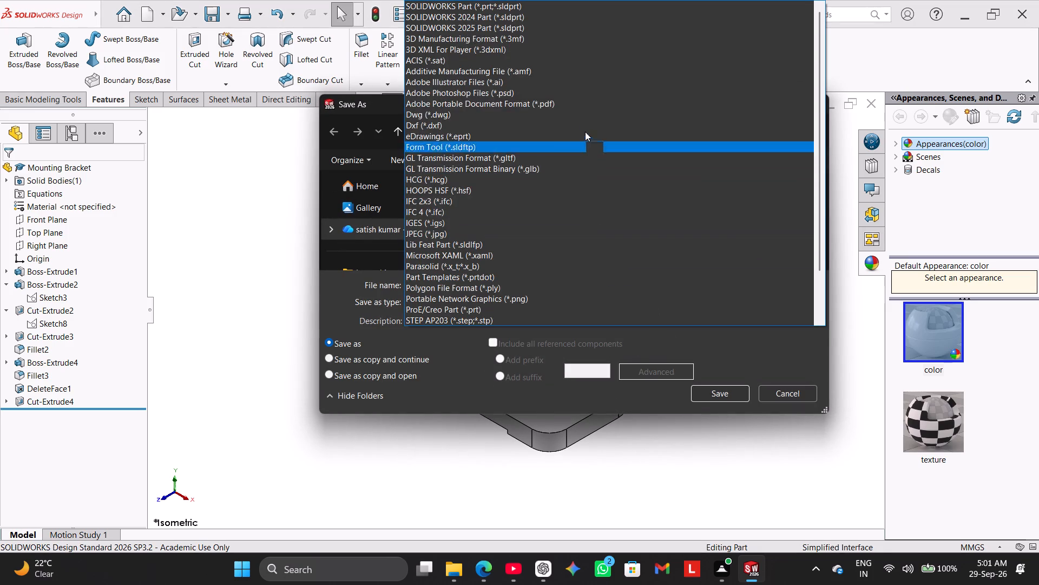
{"action": "left_click", "coordinate": [581, 106]}
{"action": "left_click", "coordinate": [713, 417]}
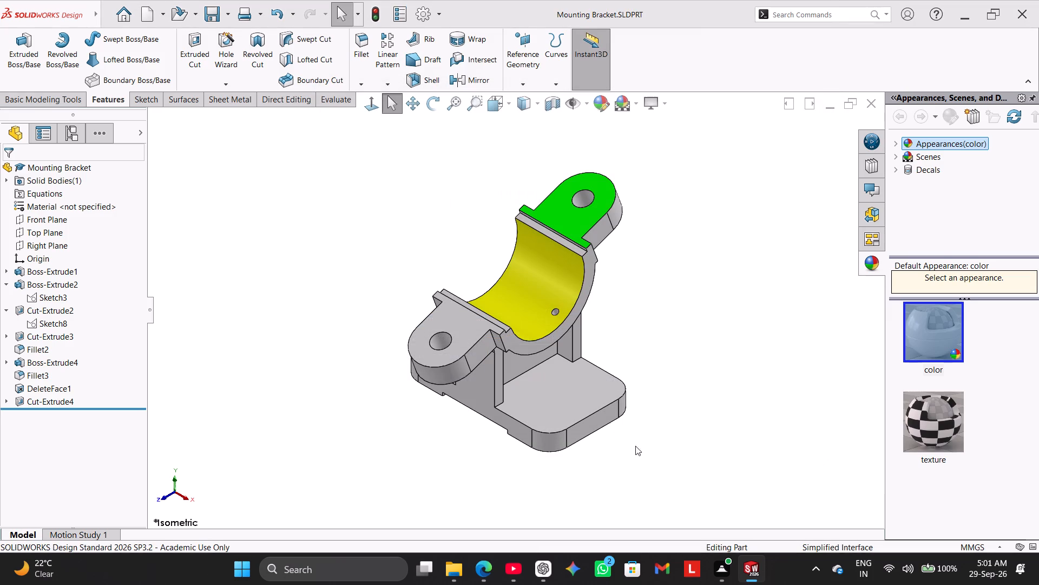